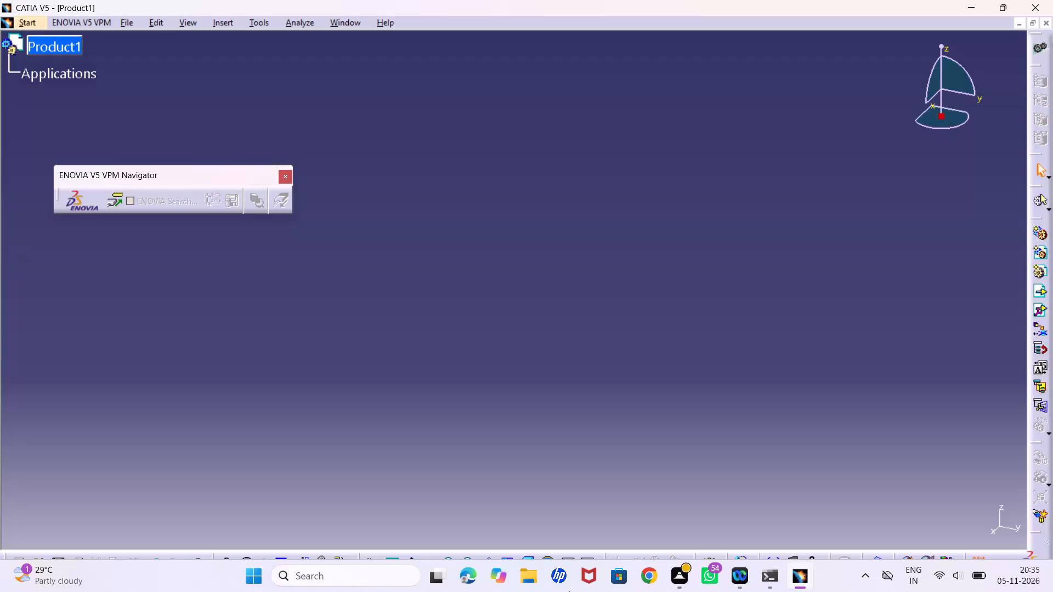
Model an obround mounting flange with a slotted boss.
Start a new part in the Part Design workbench.
{"action": "left_click", "coordinate": [25, 22]}
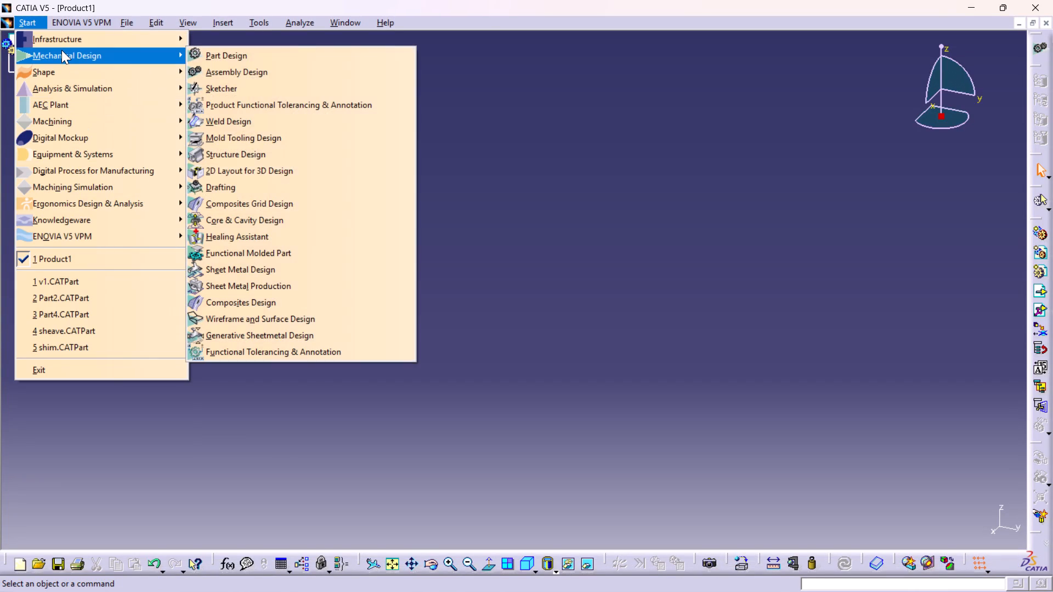
{"action": "left_click", "coordinate": [83, 53]}
{"action": "left_click", "coordinate": [234, 54]}
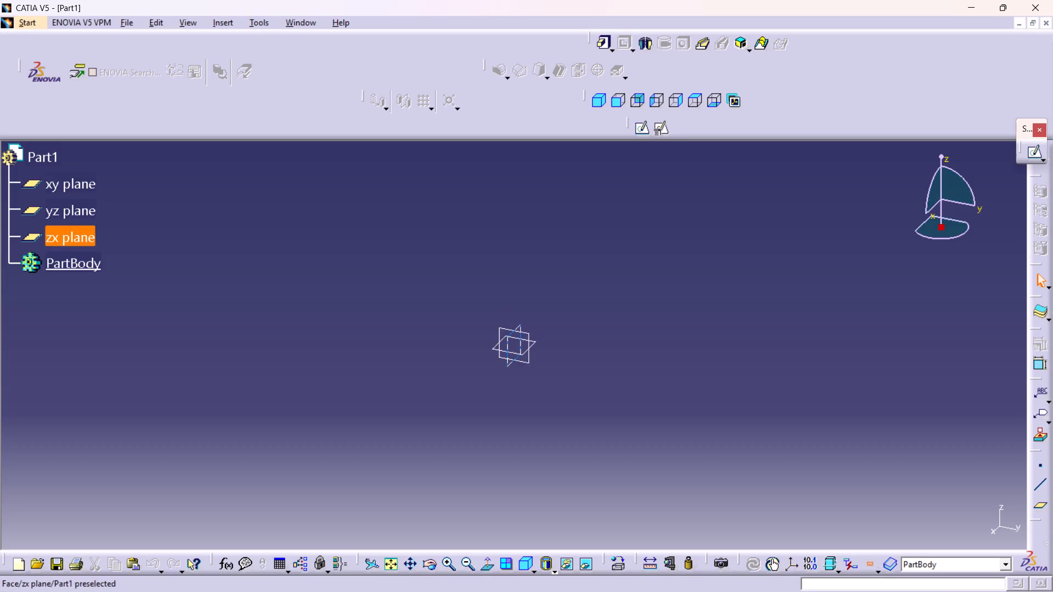
Create a positioned sketch on the xy plane with its axes swapped and the V direction reversed.
{"action": "left_click", "coordinate": [533, 343]}
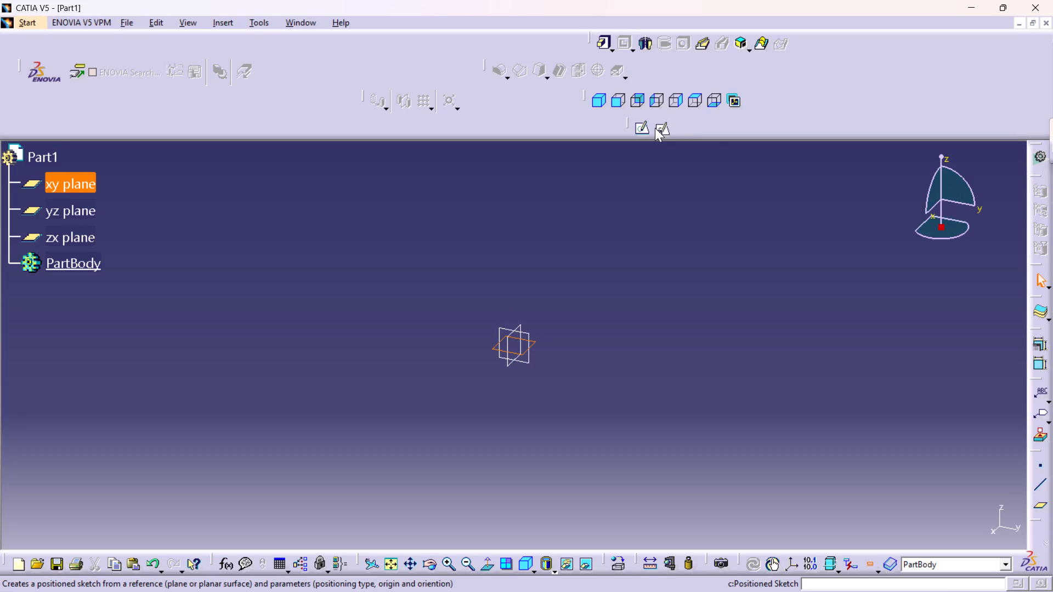
{"action": "left_click", "coordinate": [659, 126]}
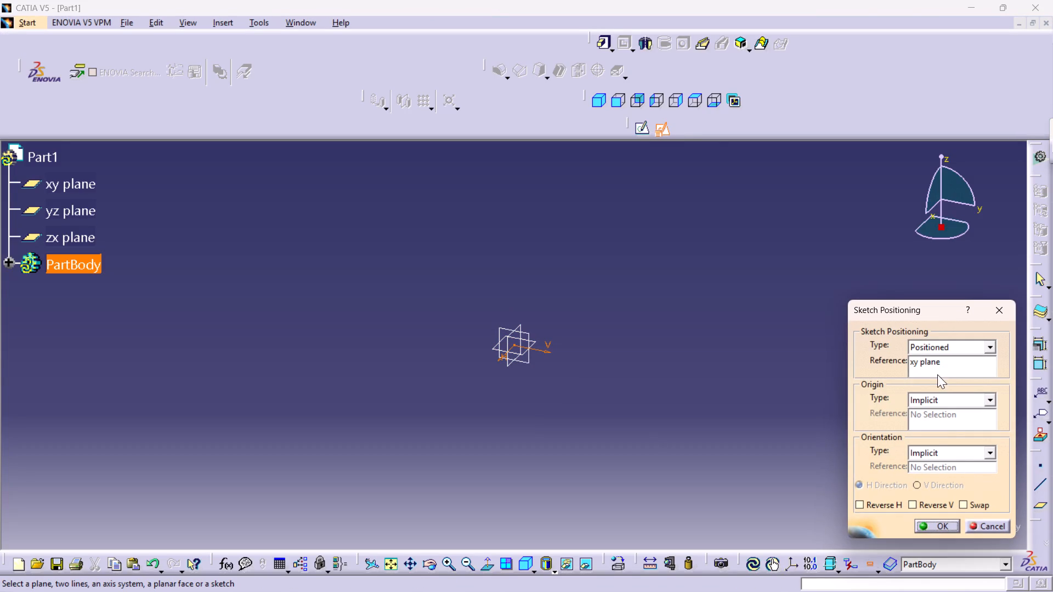
{"action": "left_click", "coordinate": [971, 499]}
{"action": "left_click", "coordinate": [914, 500]}
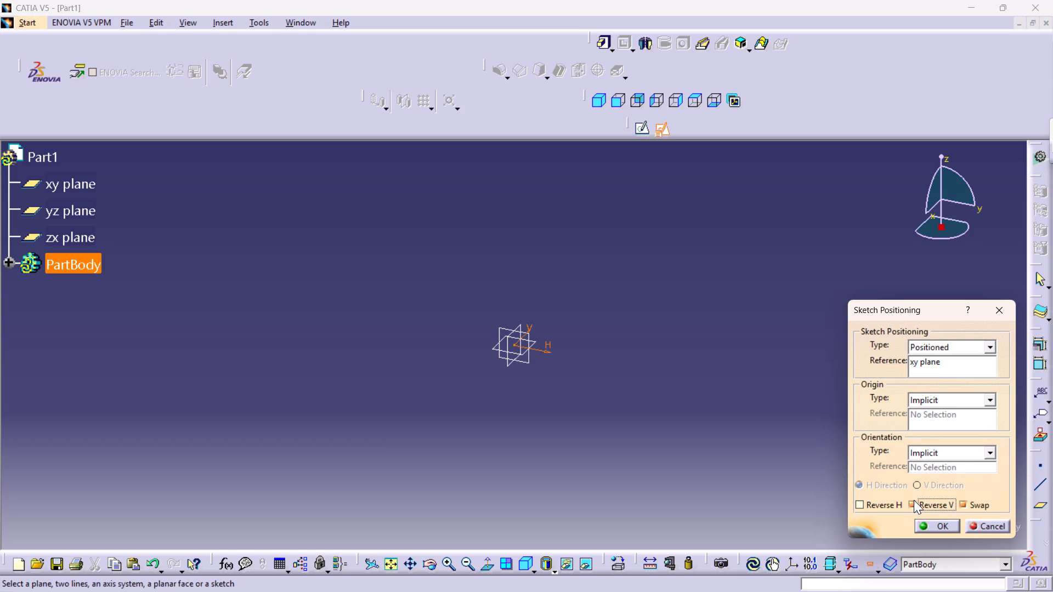
{"action": "left_click", "coordinate": [941, 527]}
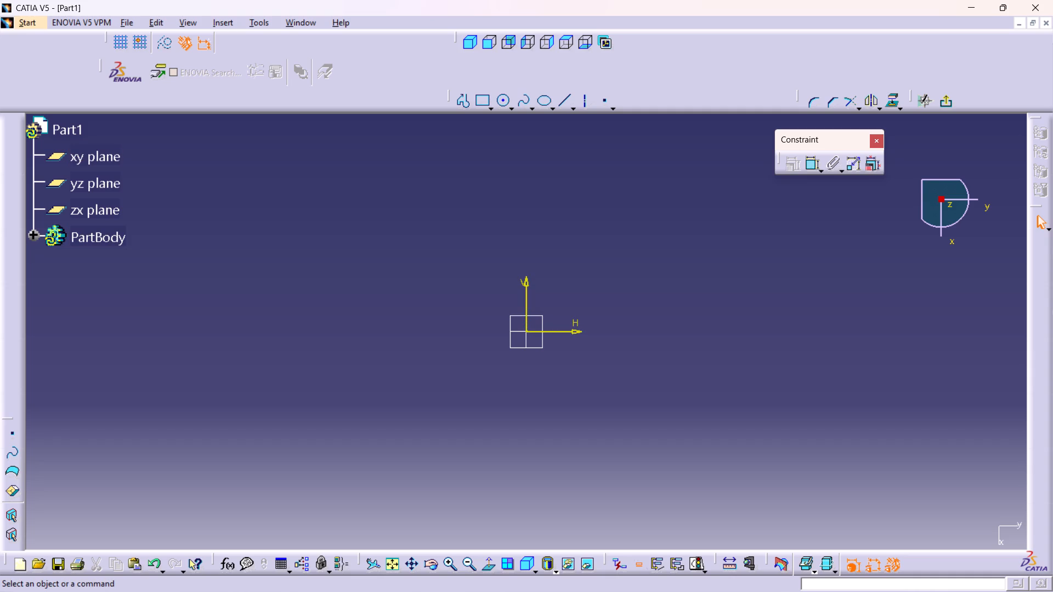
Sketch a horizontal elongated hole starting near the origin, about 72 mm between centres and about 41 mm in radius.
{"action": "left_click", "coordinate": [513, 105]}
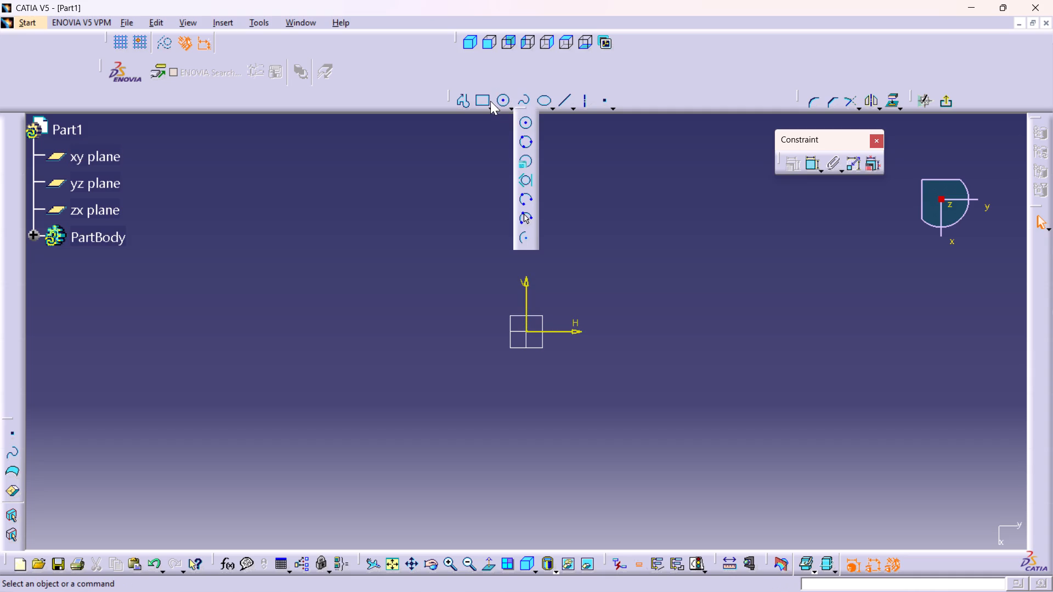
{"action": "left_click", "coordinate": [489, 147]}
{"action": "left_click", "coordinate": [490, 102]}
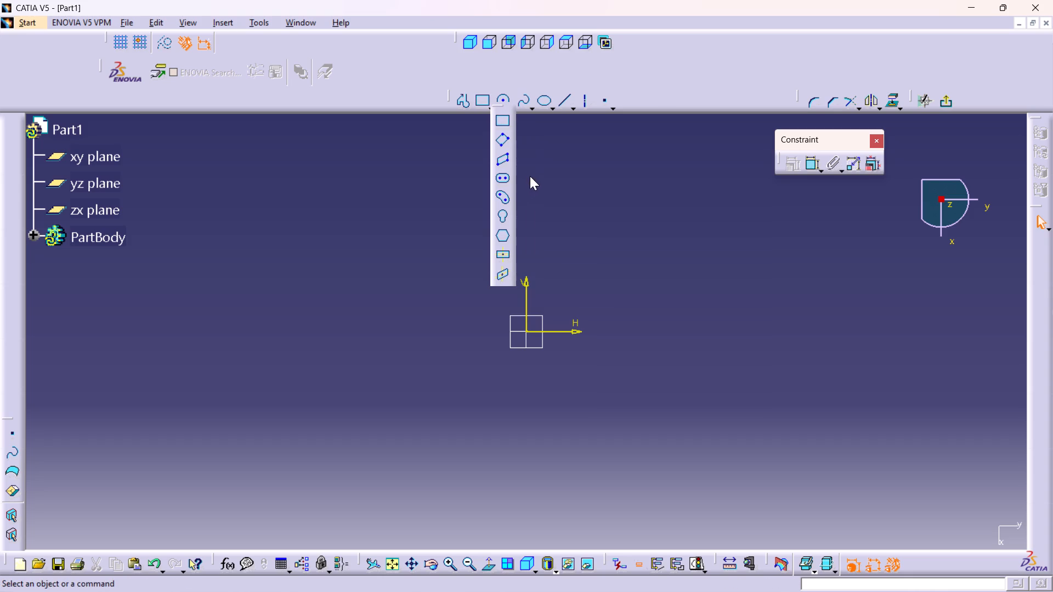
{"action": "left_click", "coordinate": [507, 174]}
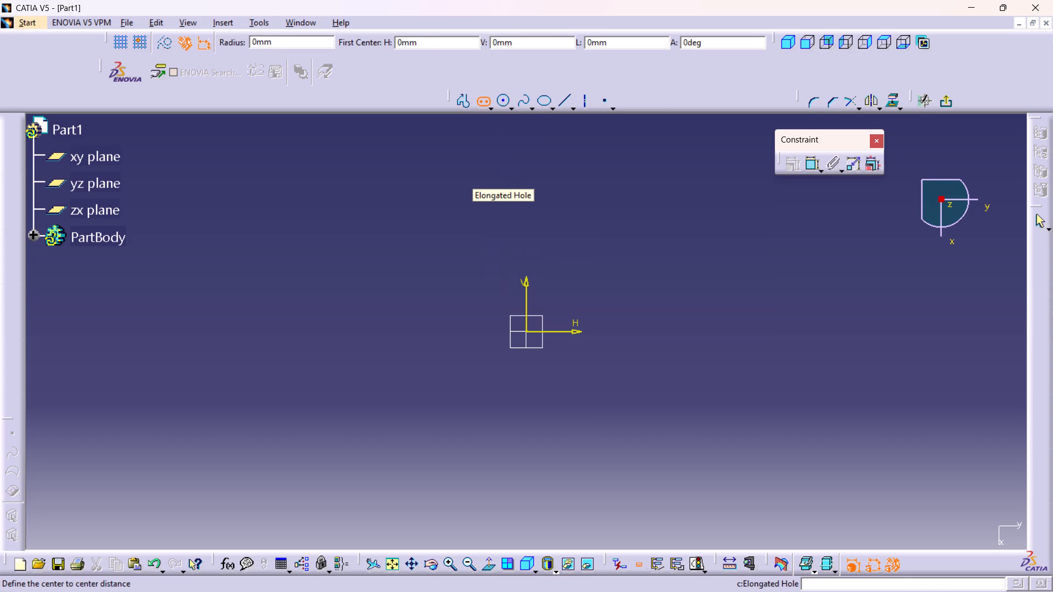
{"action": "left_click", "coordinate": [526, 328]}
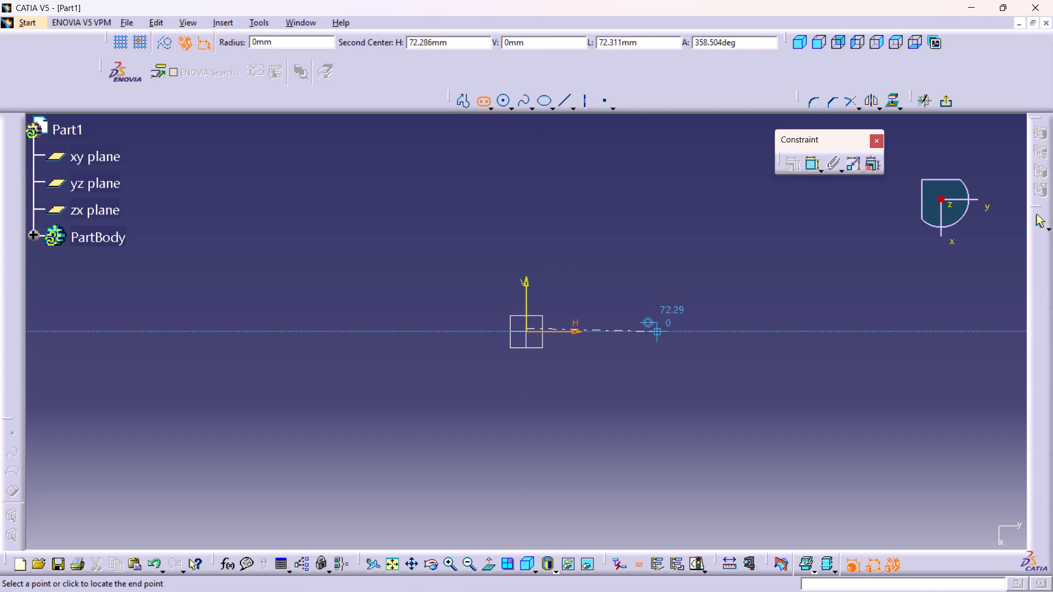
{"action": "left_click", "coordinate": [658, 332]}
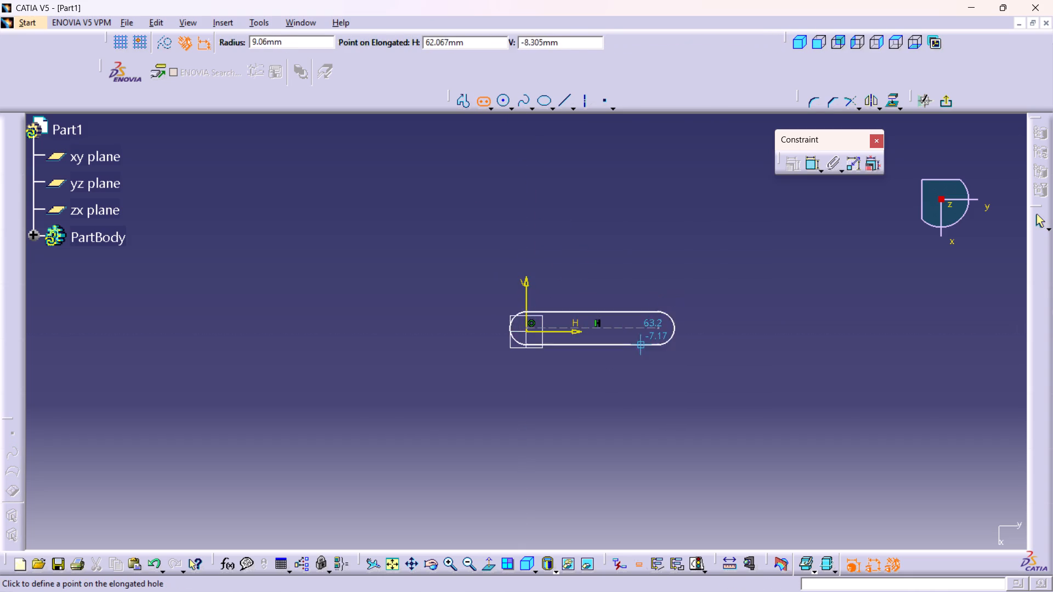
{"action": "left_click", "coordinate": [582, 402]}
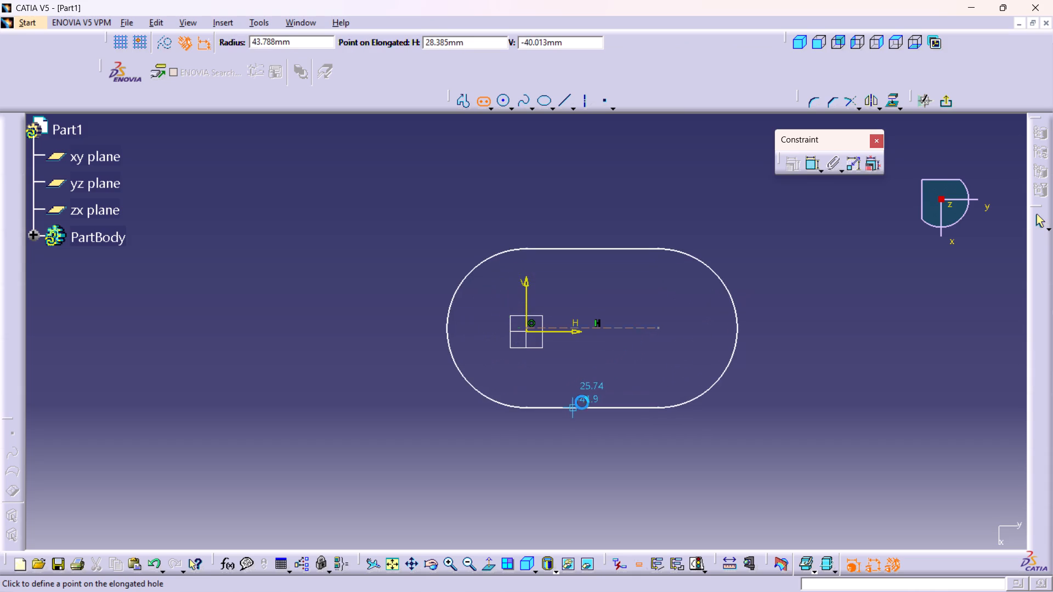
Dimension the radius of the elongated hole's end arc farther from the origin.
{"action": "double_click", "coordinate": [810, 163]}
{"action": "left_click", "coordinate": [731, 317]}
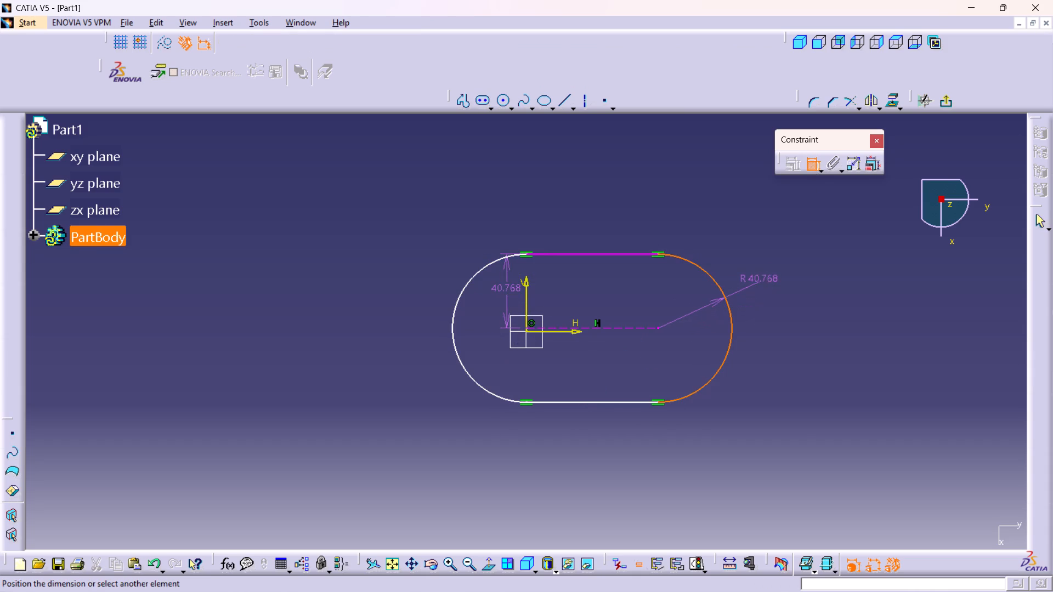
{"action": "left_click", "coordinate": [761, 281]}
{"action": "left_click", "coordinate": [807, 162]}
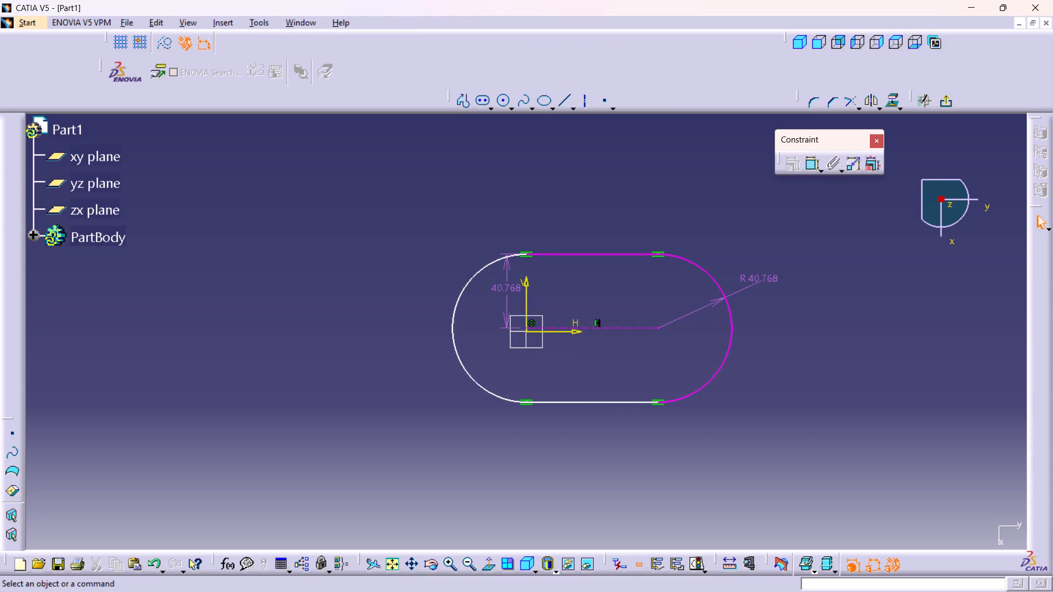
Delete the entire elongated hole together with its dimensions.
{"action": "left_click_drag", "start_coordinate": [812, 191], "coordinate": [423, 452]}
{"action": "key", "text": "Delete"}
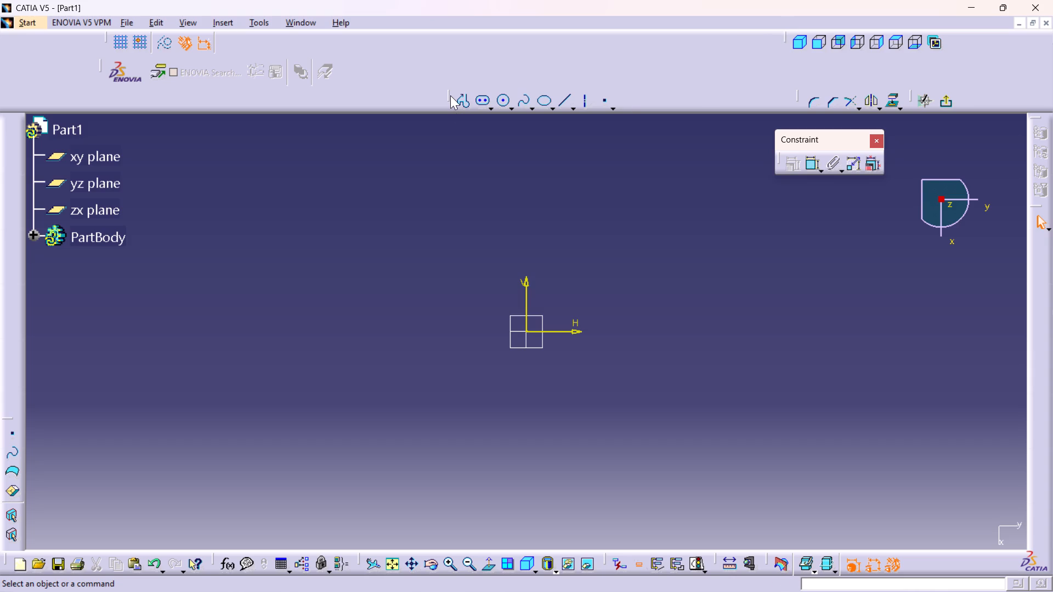
Rearrange the docked toolsets so the profile tools sit beside the sketch operation tools and the standard views sit above them.
{"action": "left_click_drag", "start_coordinate": [450, 95], "coordinate": [353, 112]}
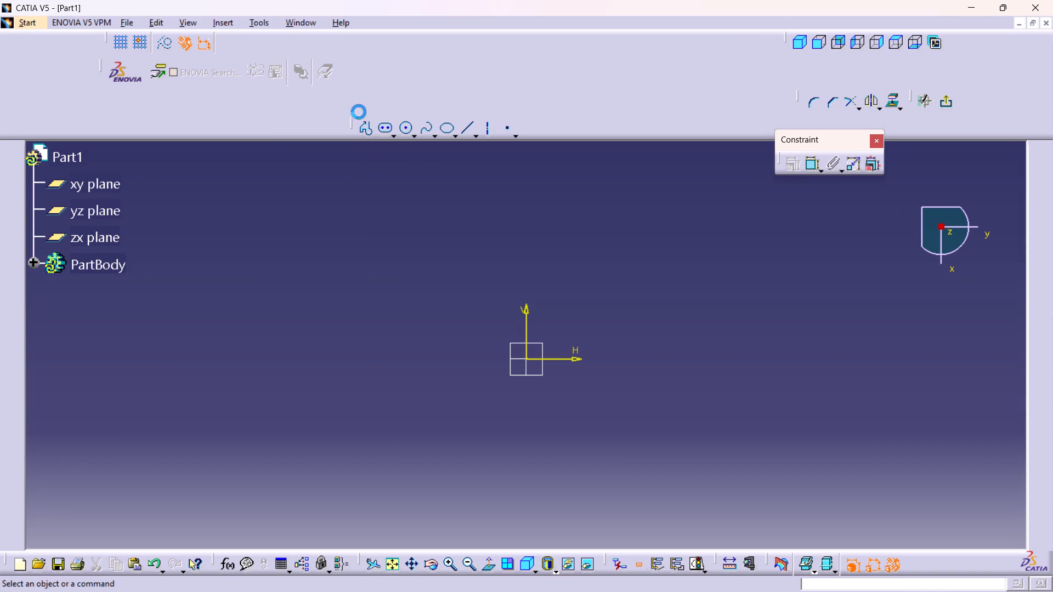
{"action": "left_click_drag", "start_coordinate": [353, 124], "coordinate": [214, 122]}
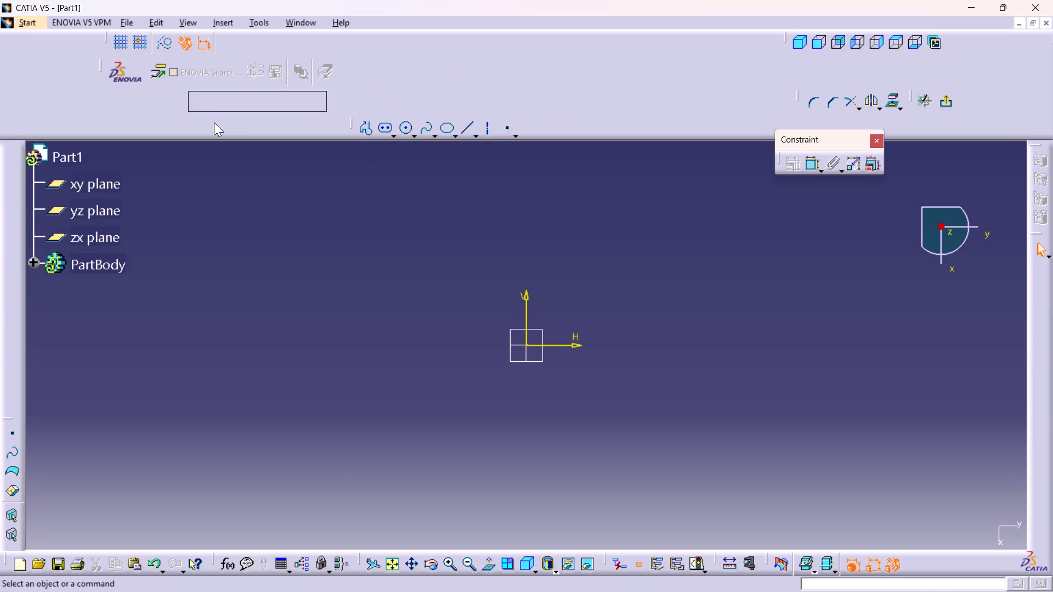
{"action": "left_click_drag", "start_coordinate": [214, 122], "coordinate": [206, 123]}
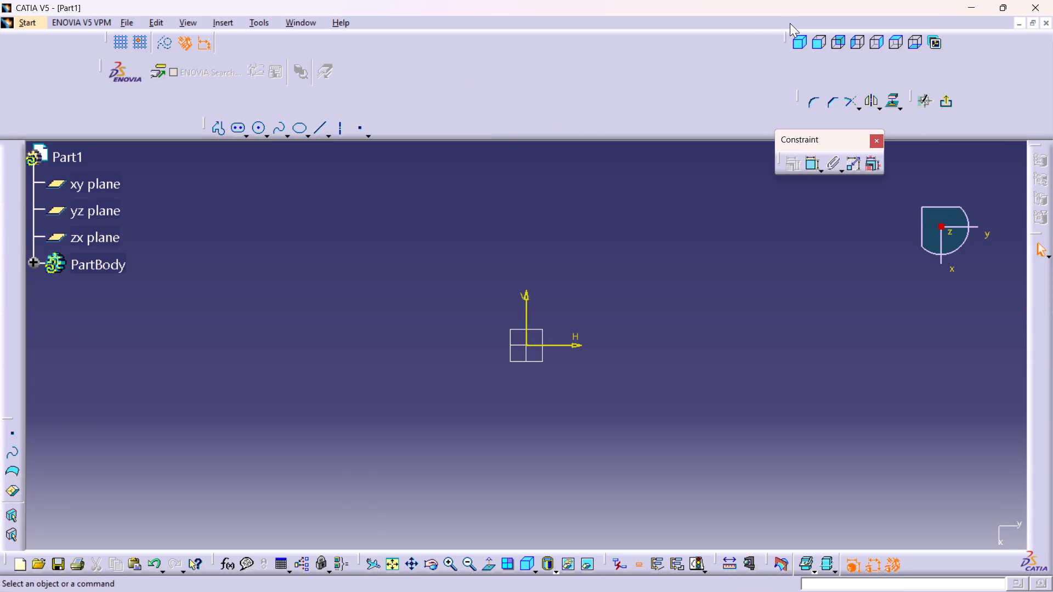
{"action": "left_click_drag", "start_coordinate": [785, 34], "coordinate": [478, 152]}
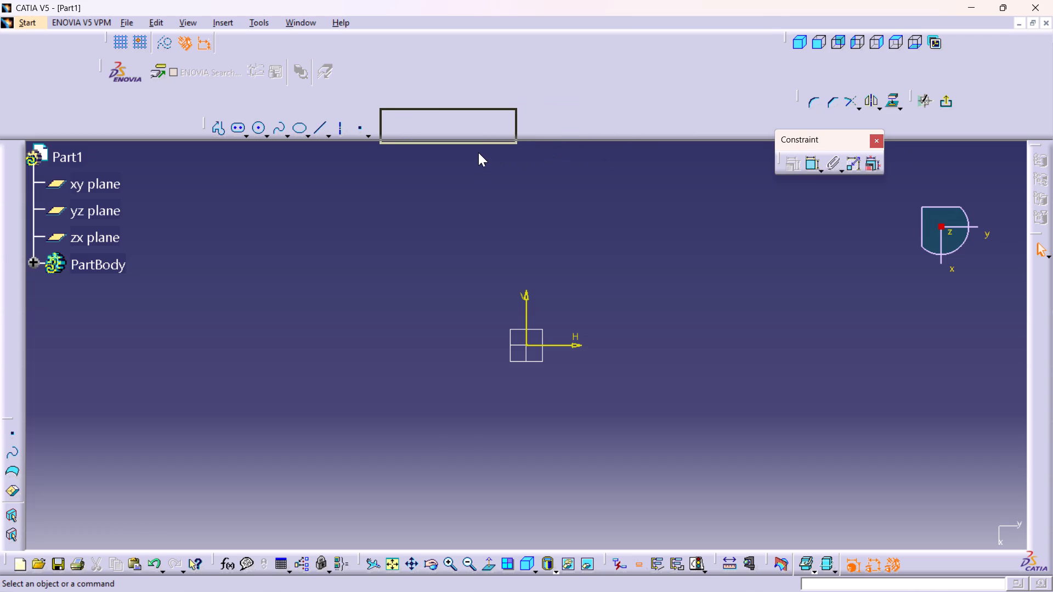
{"action": "left_click_drag", "start_coordinate": [478, 152], "coordinate": [490, 135]}
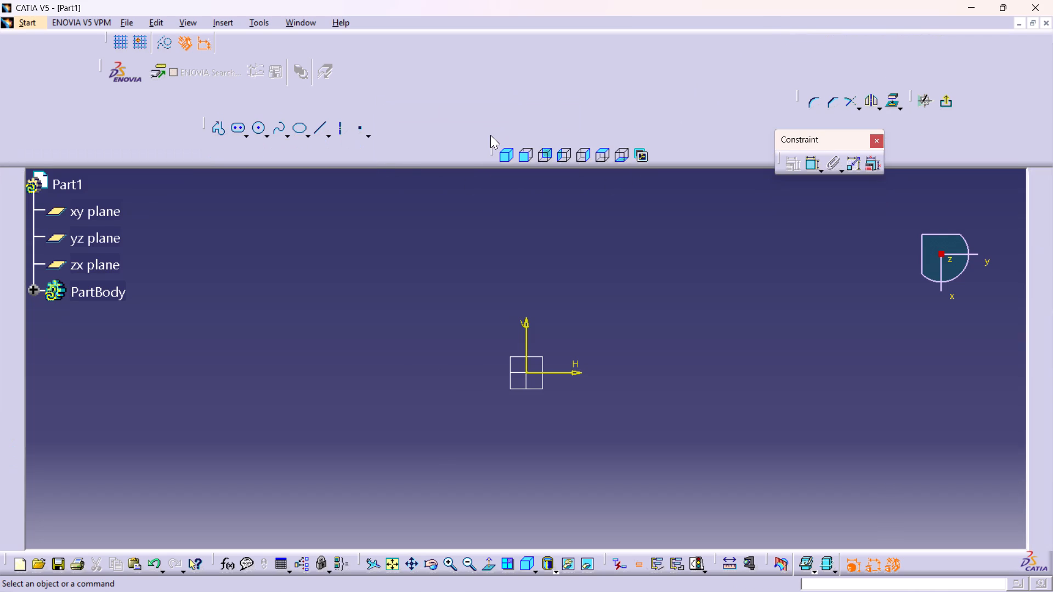
{"action": "left_click_drag", "start_coordinate": [494, 149], "coordinate": [545, 64]}
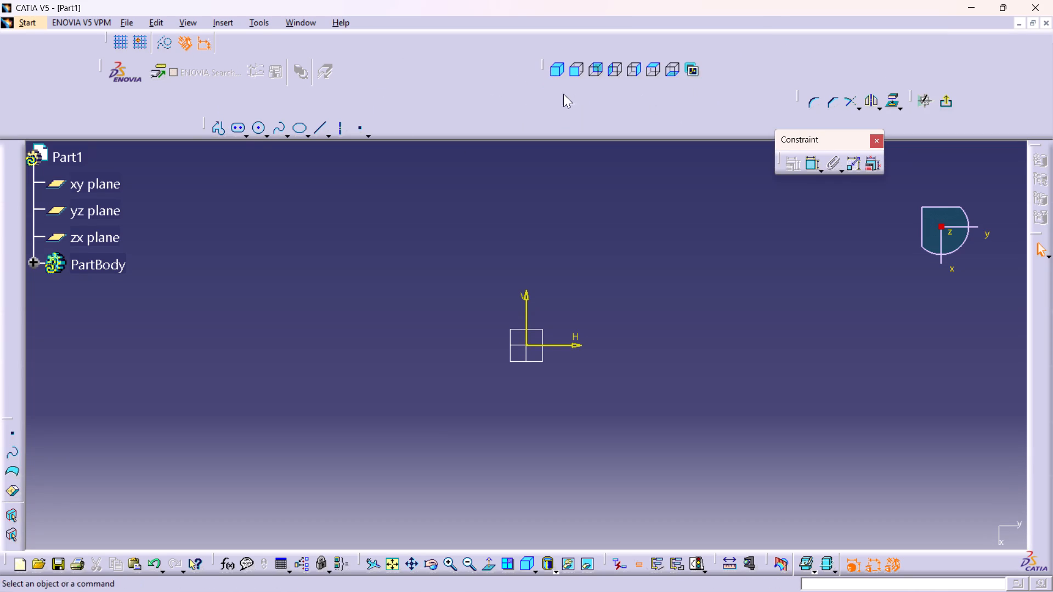
{"action": "left_click_drag", "start_coordinate": [203, 124], "coordinate": [697, 113]}
{"action": "left_click_drag", "start_coordinate": [697, 113], "coordinate": [690, 111]}
{"action": "left_click_drag", "start_coordinate": [690, 123], "coordinate": [655, 116]}
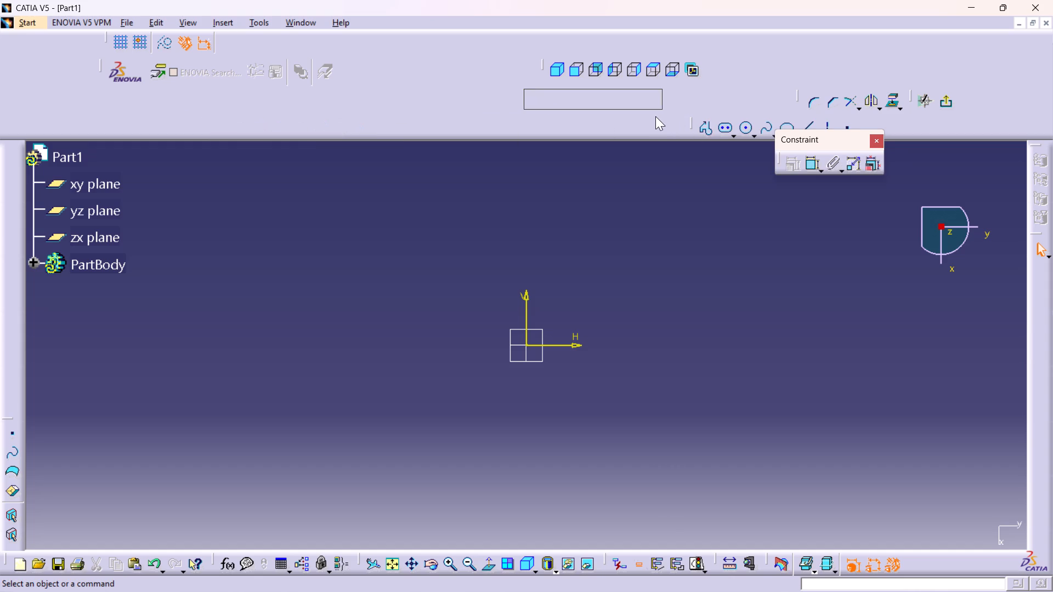
{"action": "left_click_drag", "start_coordinate": [655, 116], "coordinate": [649, 107]}
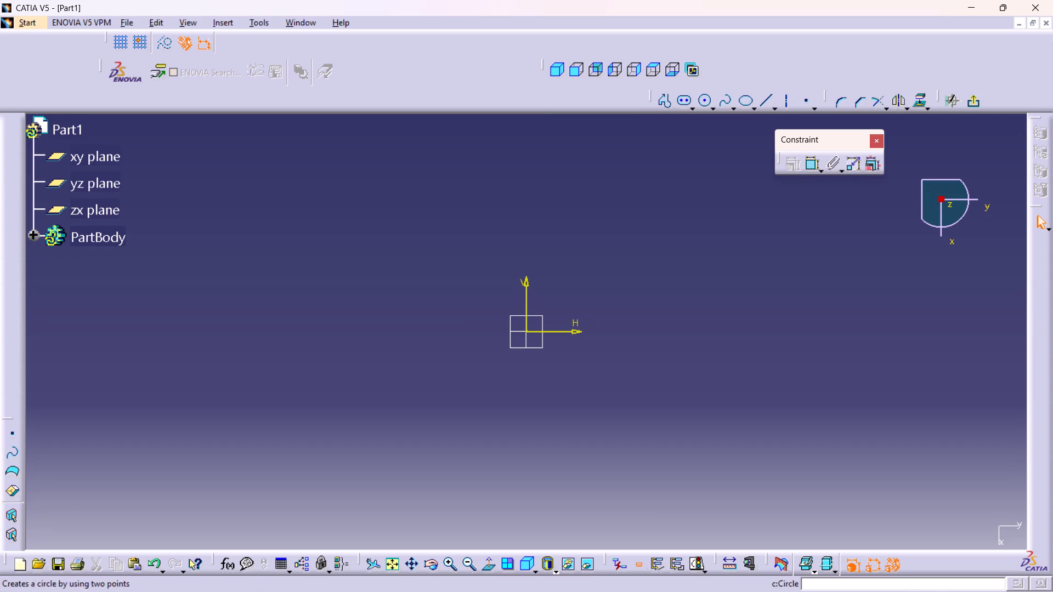
{"action": "left_click", "coordinate": [709, 103]}
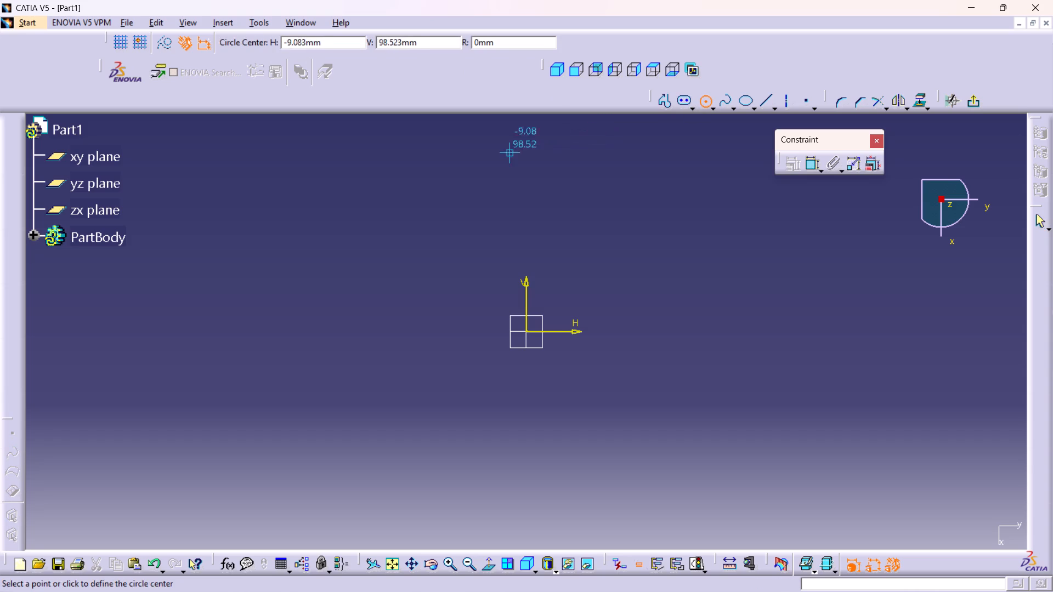
{"action": "left_click", "coordinate": [706, 102]}
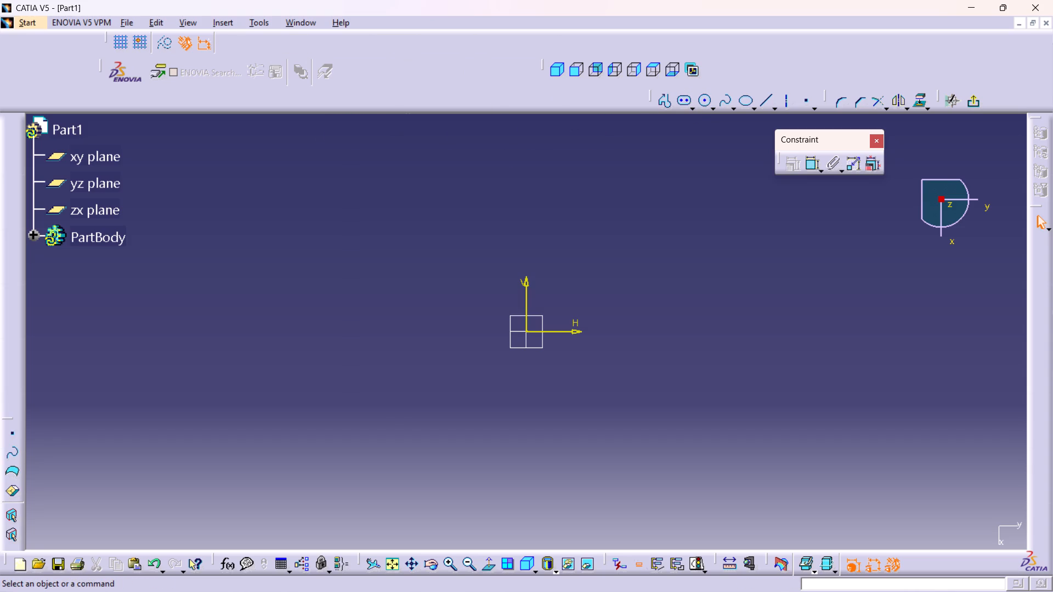
{"action": "left_click_drag", "start_coordinate": [10, 415], "coordinate": [10, 311]}
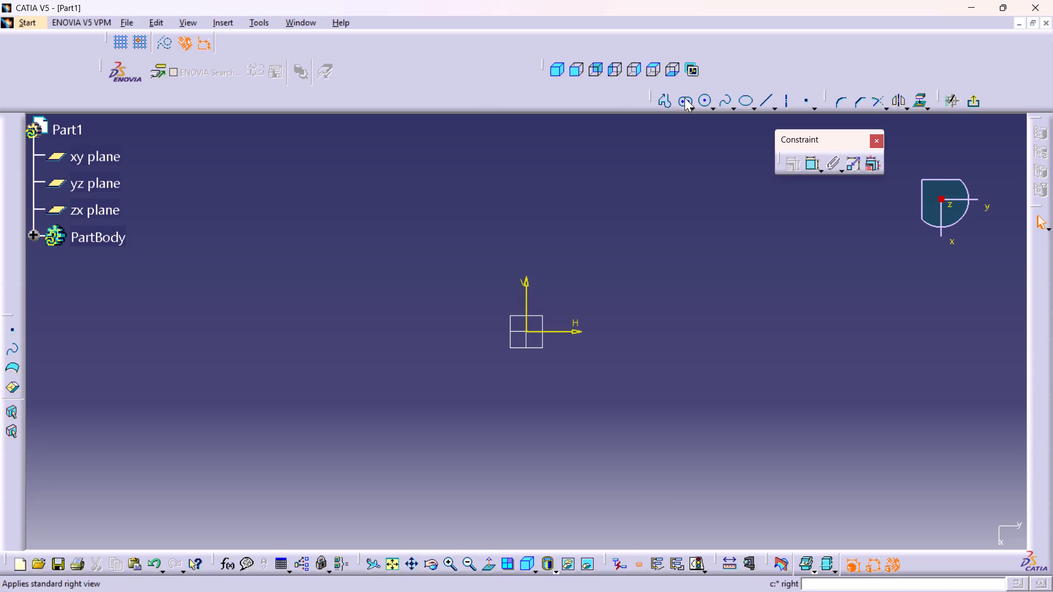
Sketch two concentric circles centred on the origin, the second smaller than the first.
{"action": "left_click", "coordinate": [703, 99]}
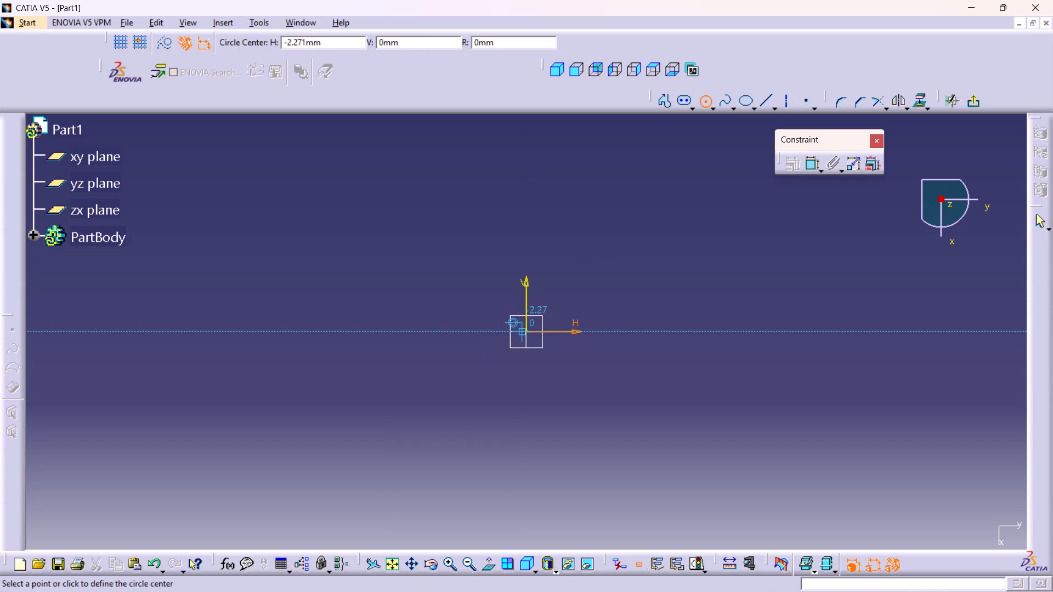
{"action": "left_click", "coordinate": [526, 329]}
{"action": "left_click", "coordinate": [631, 405]}
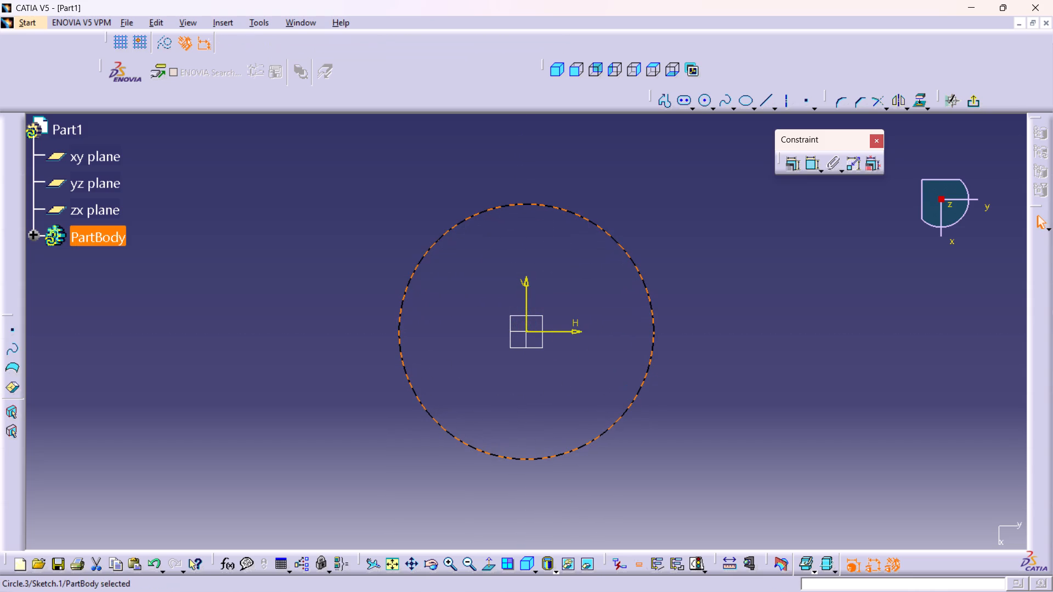
{"action": "left_click", "coordinate": [582, 287]}
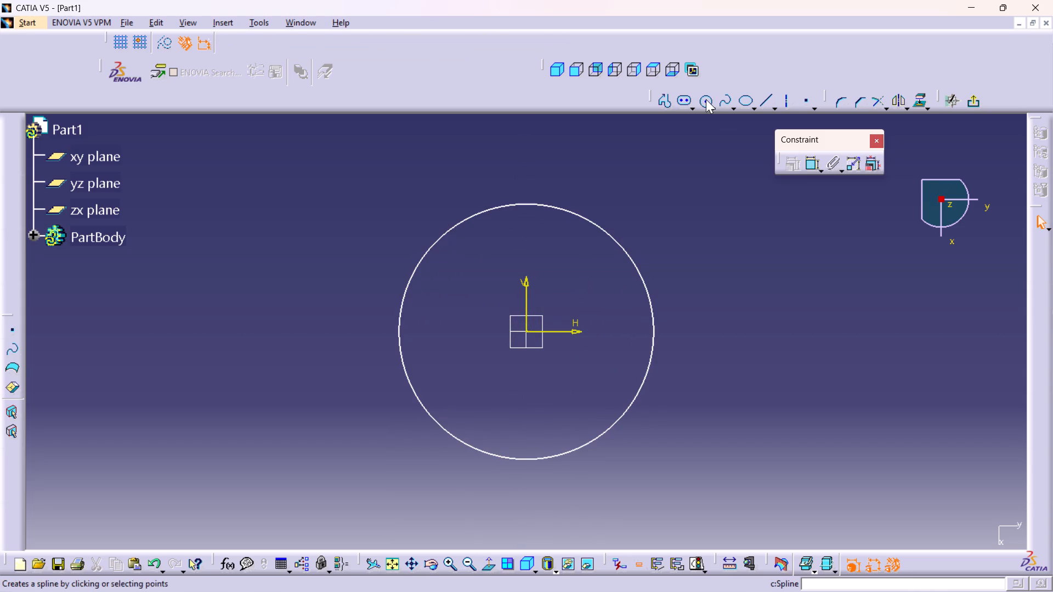
{"action": "left_click", "coordinate": [706, 99]}
{"action": "left_click", "coordinate": [528, 334]}
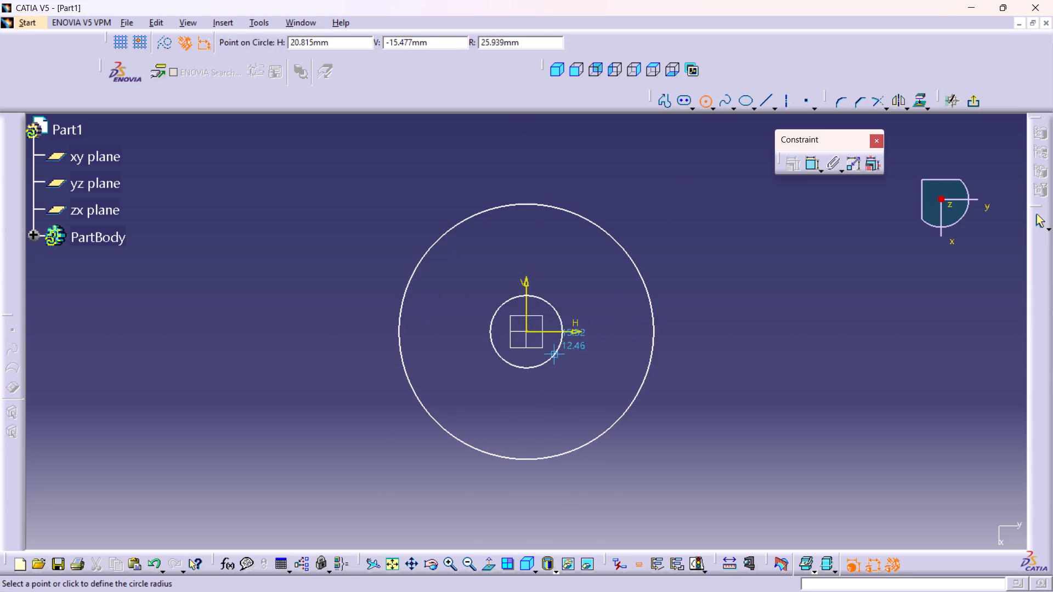
{"action": "left_click", "coordinate": [597, 401]}
{"action": "left_click", "coordinate": [727, 256]}
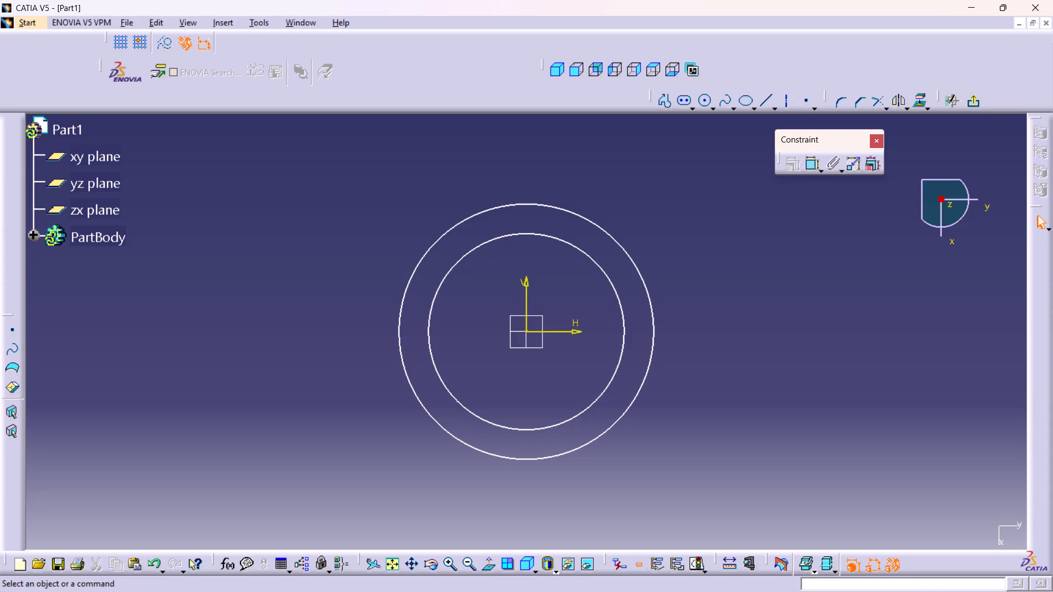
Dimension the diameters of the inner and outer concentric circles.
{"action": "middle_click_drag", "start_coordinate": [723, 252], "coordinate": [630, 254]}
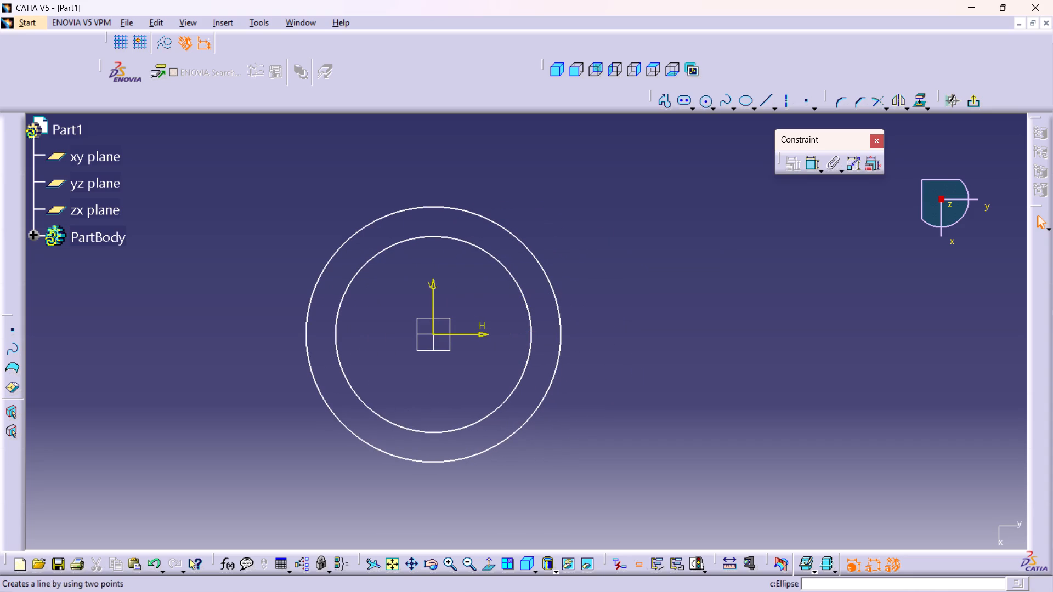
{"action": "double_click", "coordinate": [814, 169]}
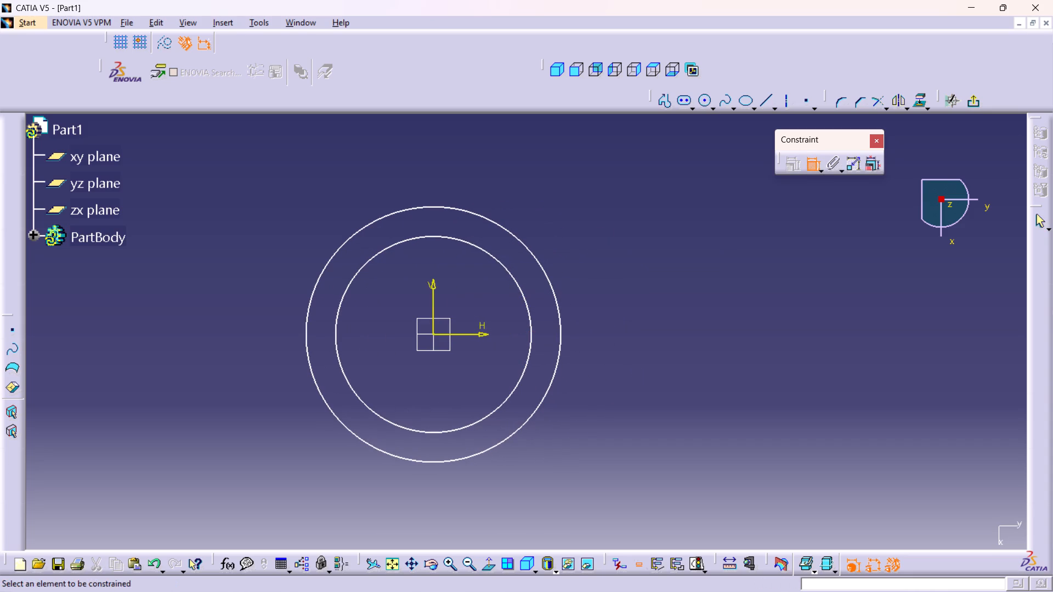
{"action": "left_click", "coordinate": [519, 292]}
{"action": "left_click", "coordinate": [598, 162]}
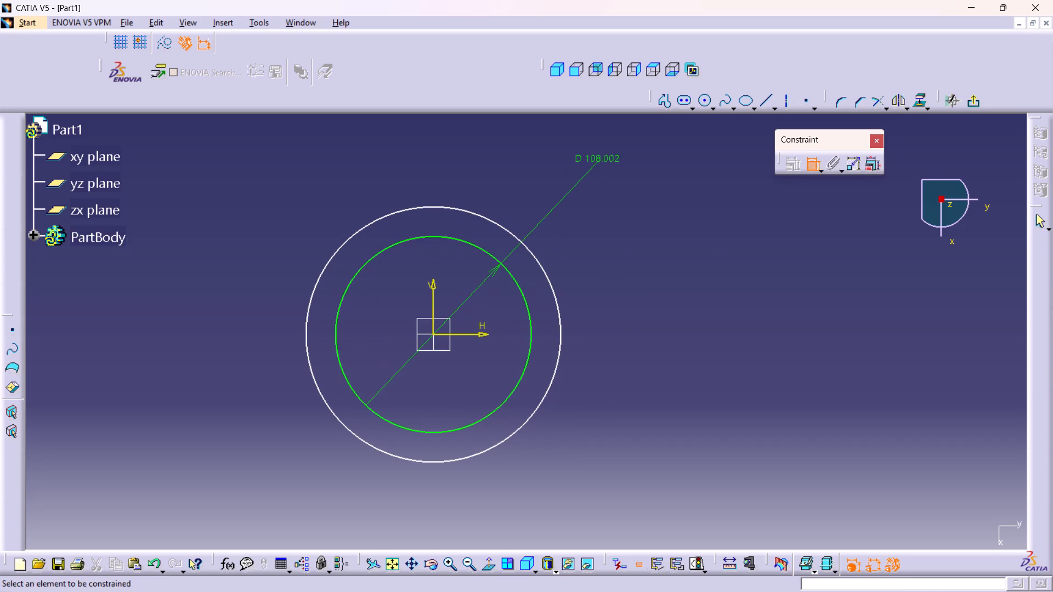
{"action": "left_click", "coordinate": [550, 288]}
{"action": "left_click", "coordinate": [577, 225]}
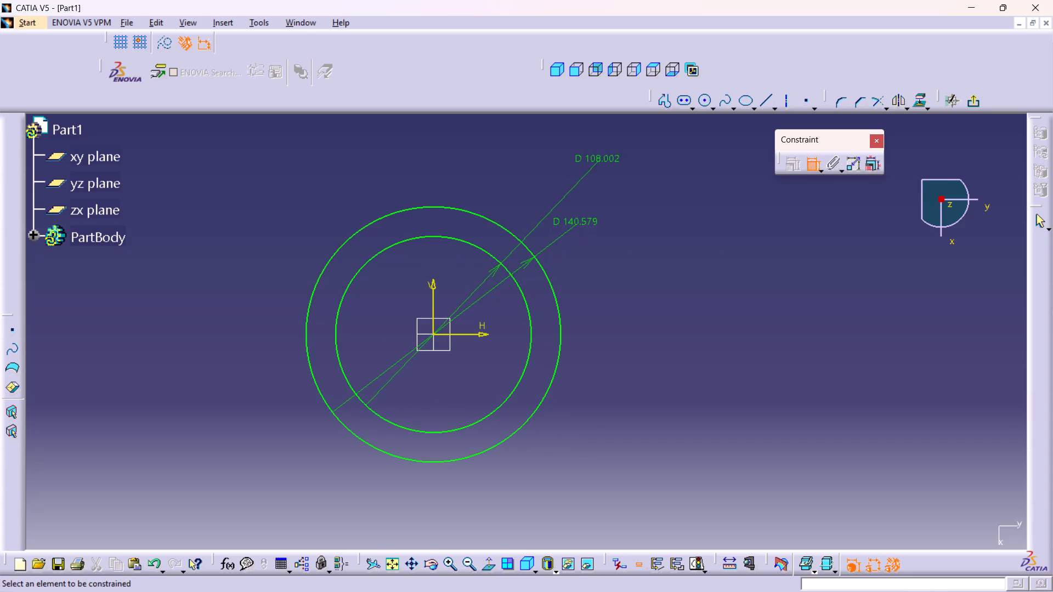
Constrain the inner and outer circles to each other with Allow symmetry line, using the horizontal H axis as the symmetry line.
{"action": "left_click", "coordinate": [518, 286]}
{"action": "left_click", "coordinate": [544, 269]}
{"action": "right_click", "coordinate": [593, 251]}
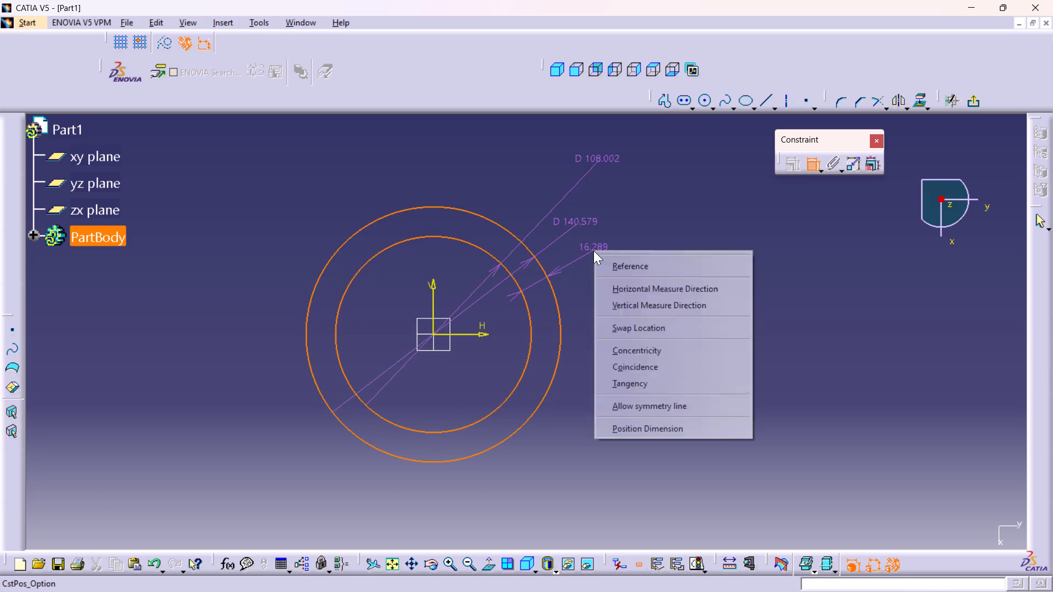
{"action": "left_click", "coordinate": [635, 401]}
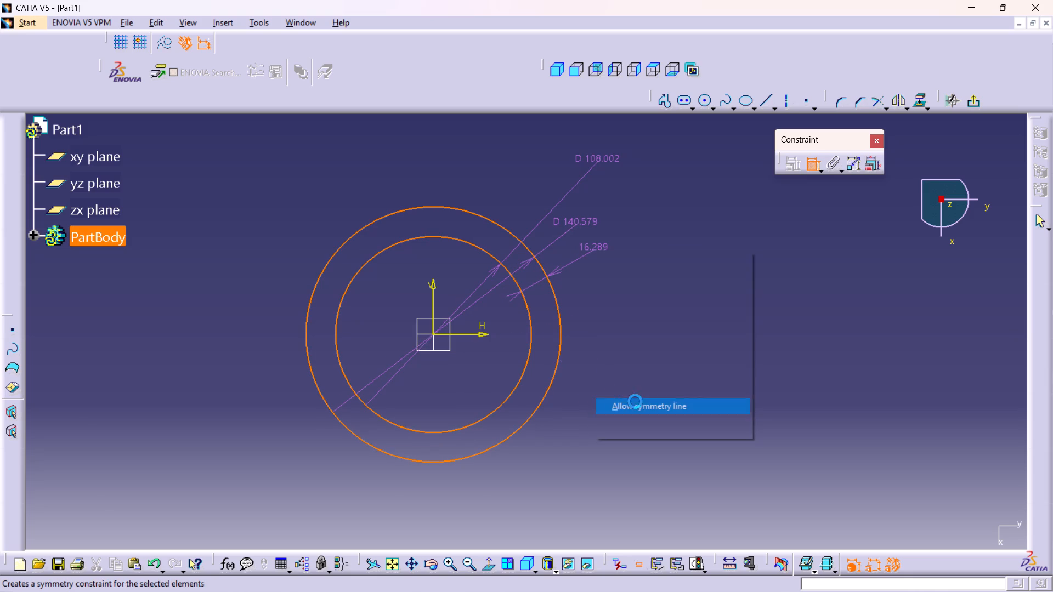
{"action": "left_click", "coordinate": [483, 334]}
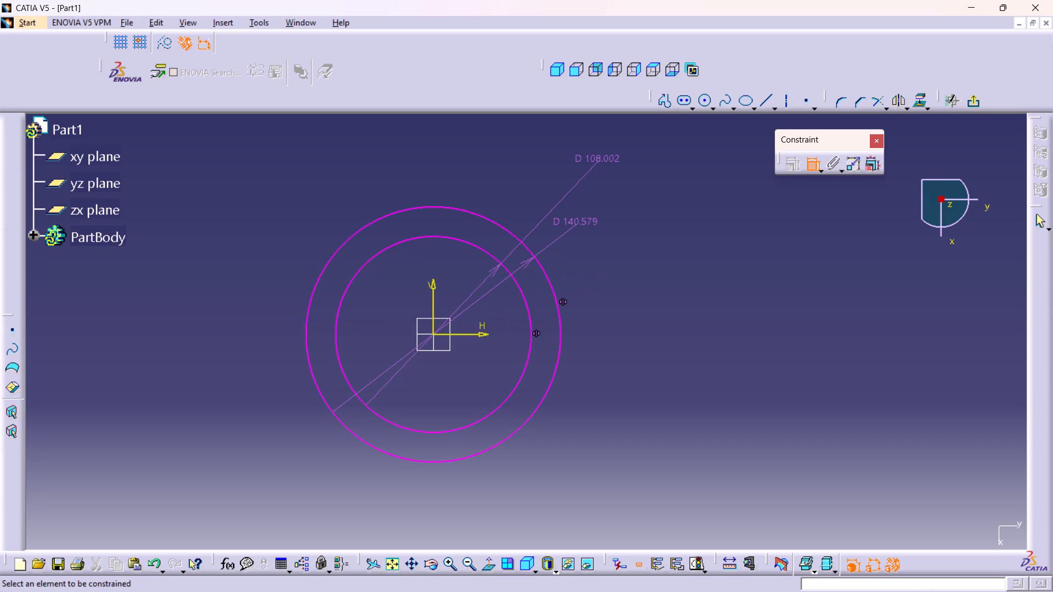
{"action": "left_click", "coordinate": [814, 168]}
Delete both circles and their diameter dimensions from the sketch.
{"action": "right_click", "coordinate": [570, 220]}
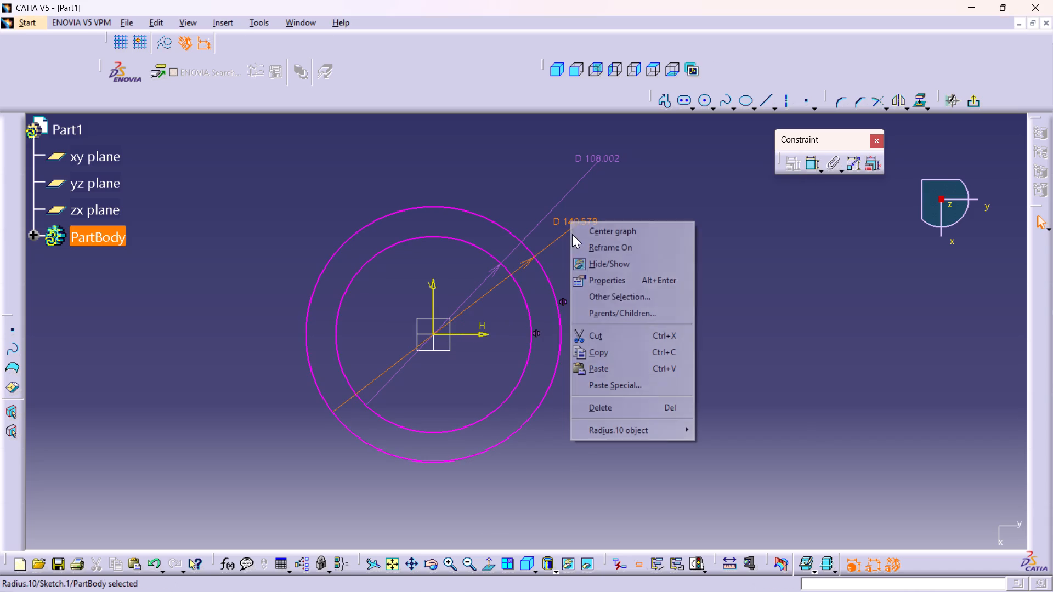
{"action": "left_click", "coordinate": [603, 410]}
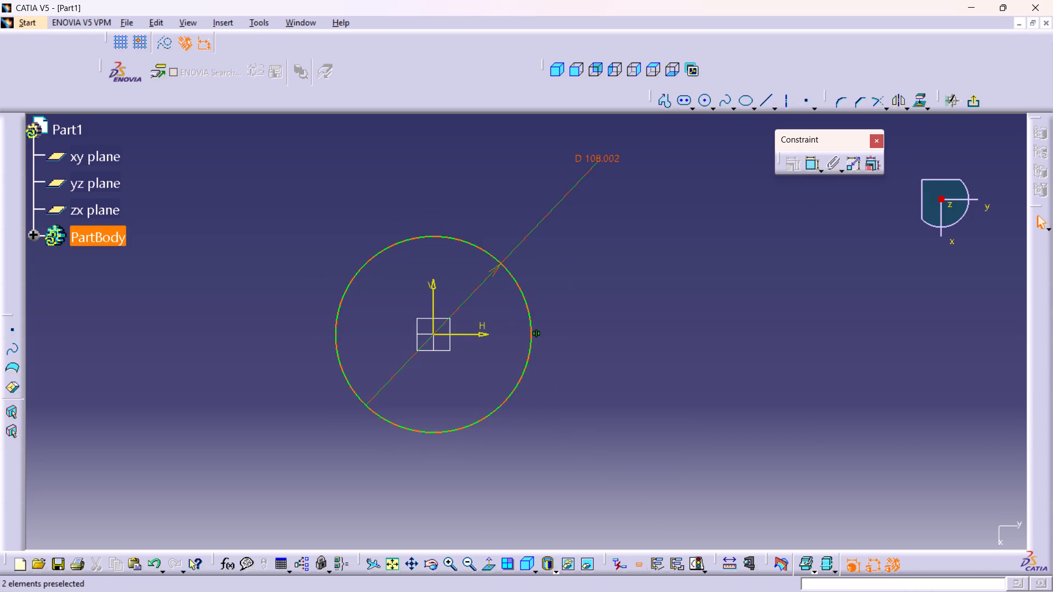
{"action": "middle_click_drag", "start_coordinate": [472, 298], "coordinate": [558, 318]}
{"action": "scroll", "coordinate": [472, 298], "scroll_direction": "down", "scroll_amount": 1}
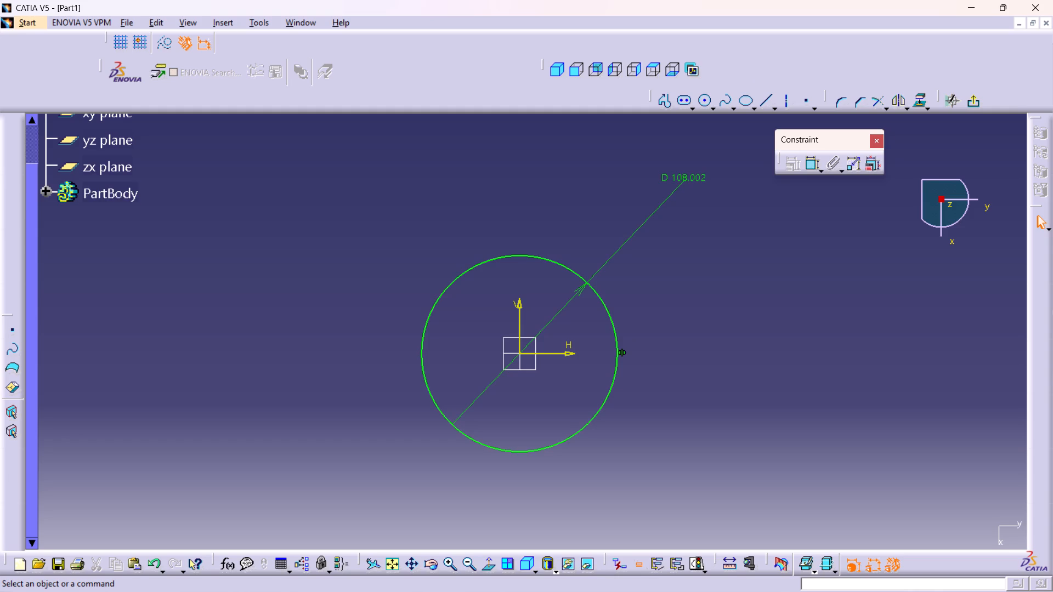
{"action": "scroll", "coordinate": [527, 193], "scroll_direction": "up", "scroll_amount": 1}
{"action": "right_click", "coordinate": [692, 175]}
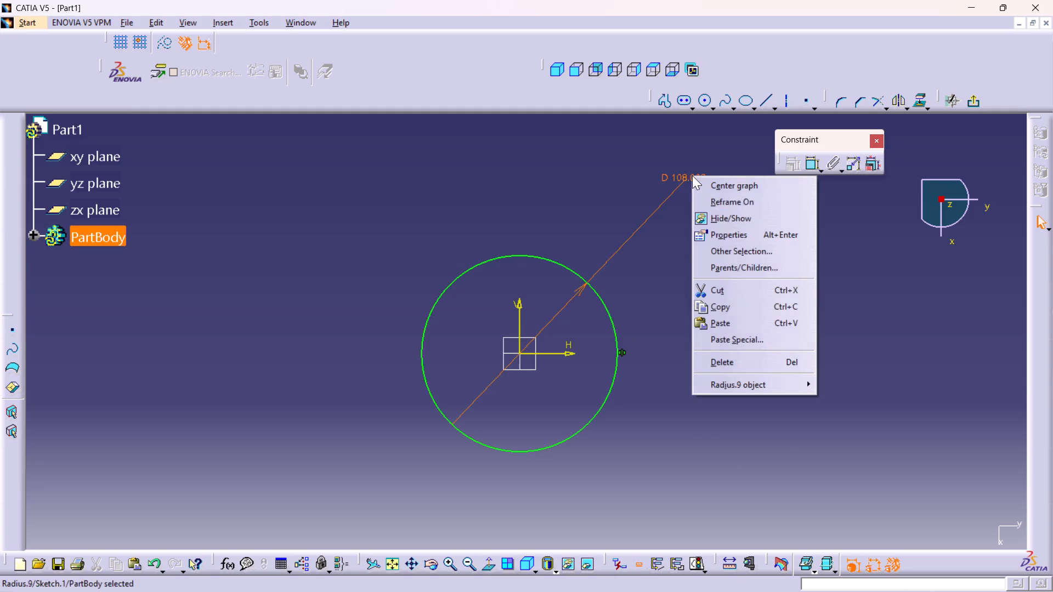
{"action": "left_click", "coordinate": [735, 361]}
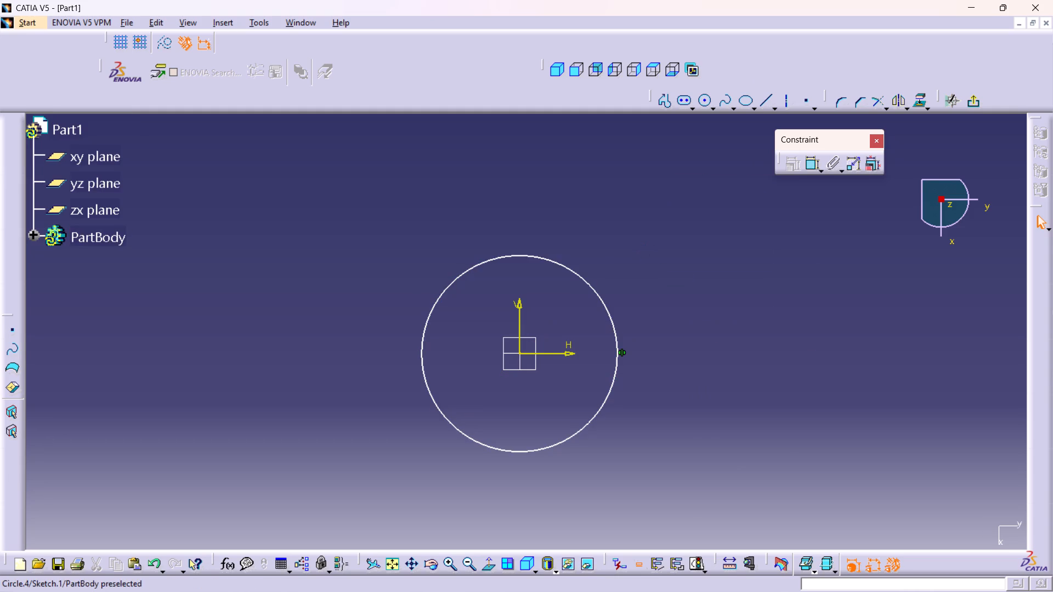
{"action": "right_click", "coordinate": [590, 278]}
{"action": "left_click", "coordinate": [614, 464]}
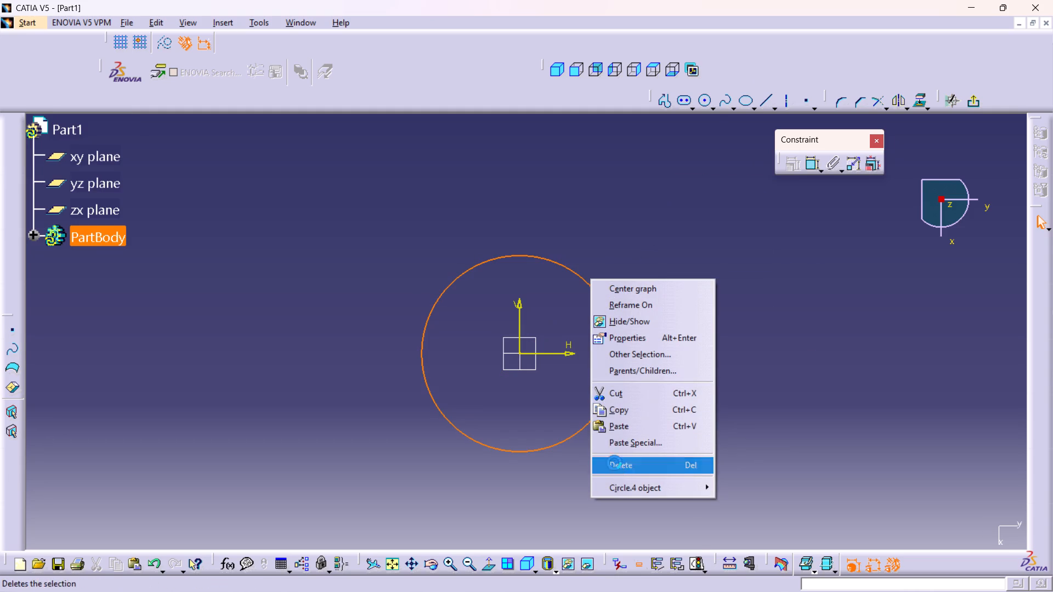
{"action": "right_click", "coordinate": [593, 284]}
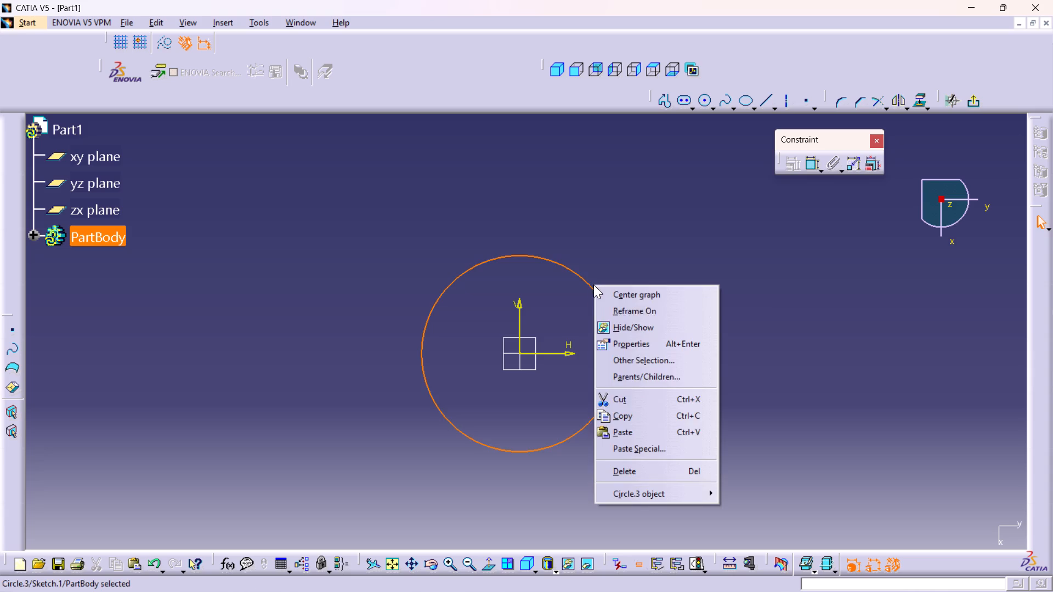
{"action": "left_click", "coordinate": [647, 468]}
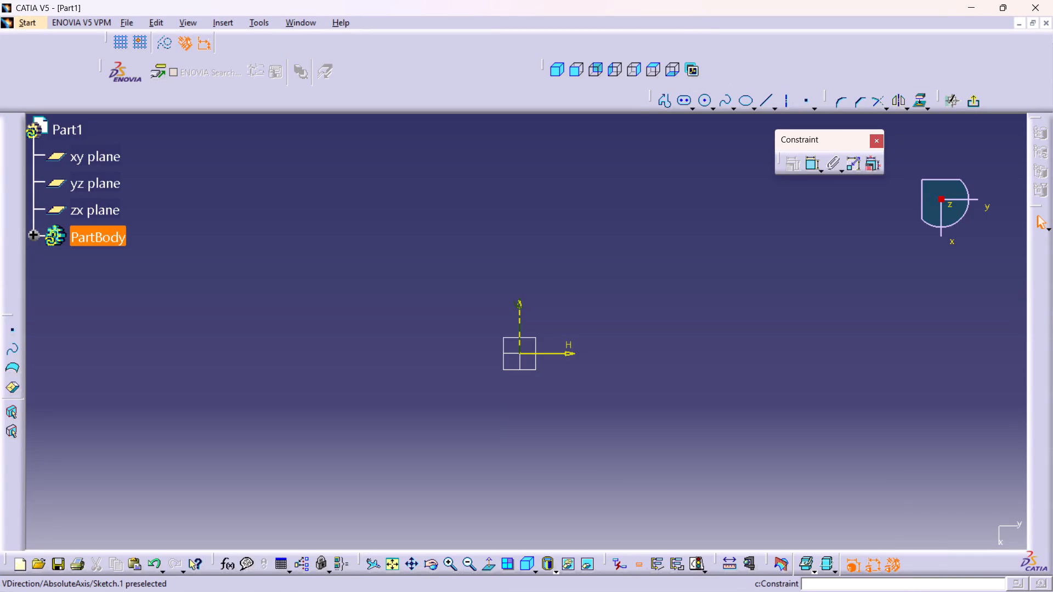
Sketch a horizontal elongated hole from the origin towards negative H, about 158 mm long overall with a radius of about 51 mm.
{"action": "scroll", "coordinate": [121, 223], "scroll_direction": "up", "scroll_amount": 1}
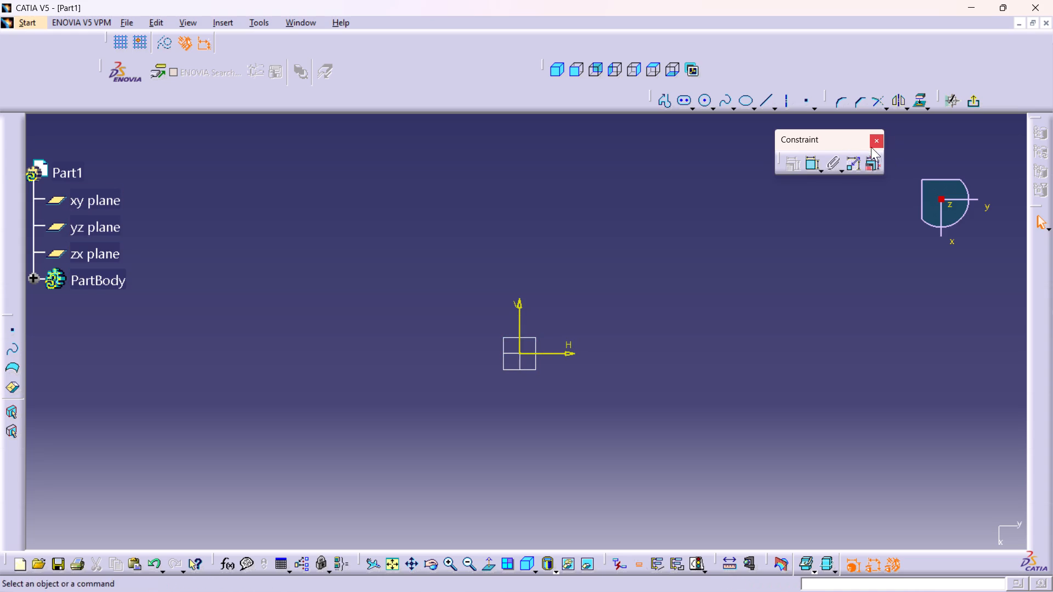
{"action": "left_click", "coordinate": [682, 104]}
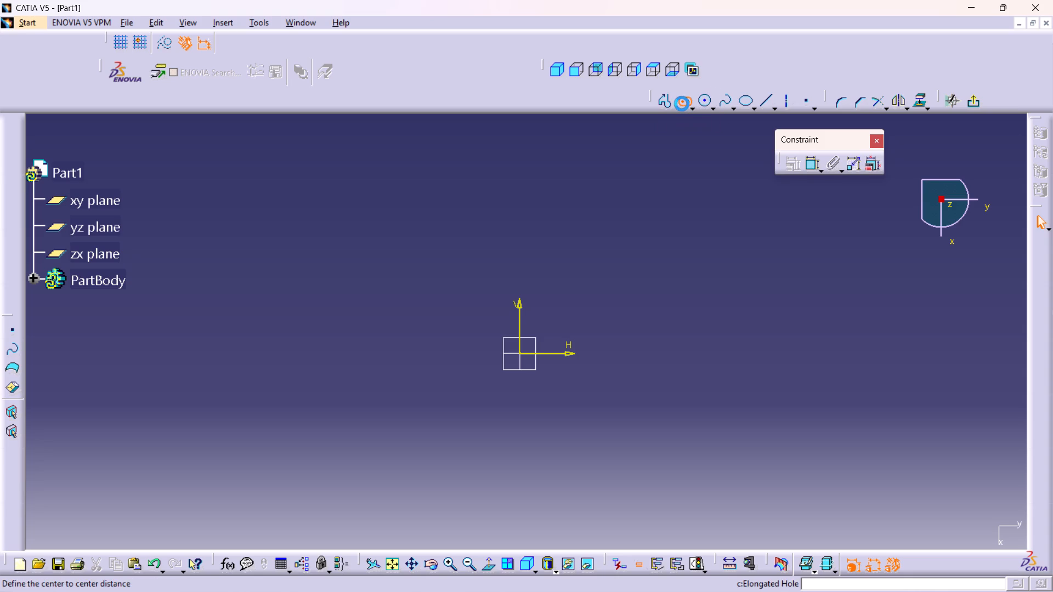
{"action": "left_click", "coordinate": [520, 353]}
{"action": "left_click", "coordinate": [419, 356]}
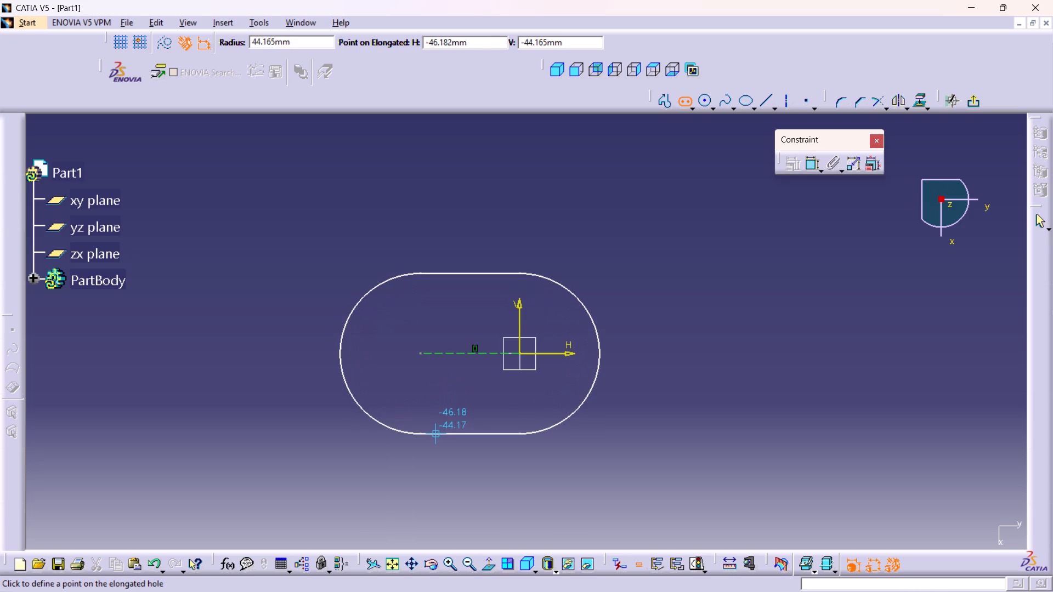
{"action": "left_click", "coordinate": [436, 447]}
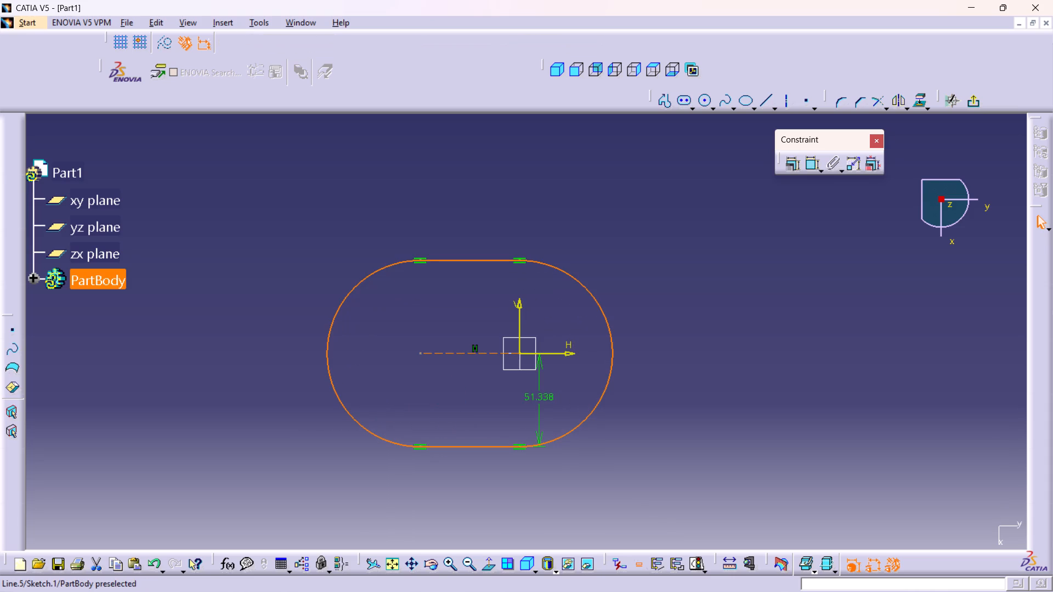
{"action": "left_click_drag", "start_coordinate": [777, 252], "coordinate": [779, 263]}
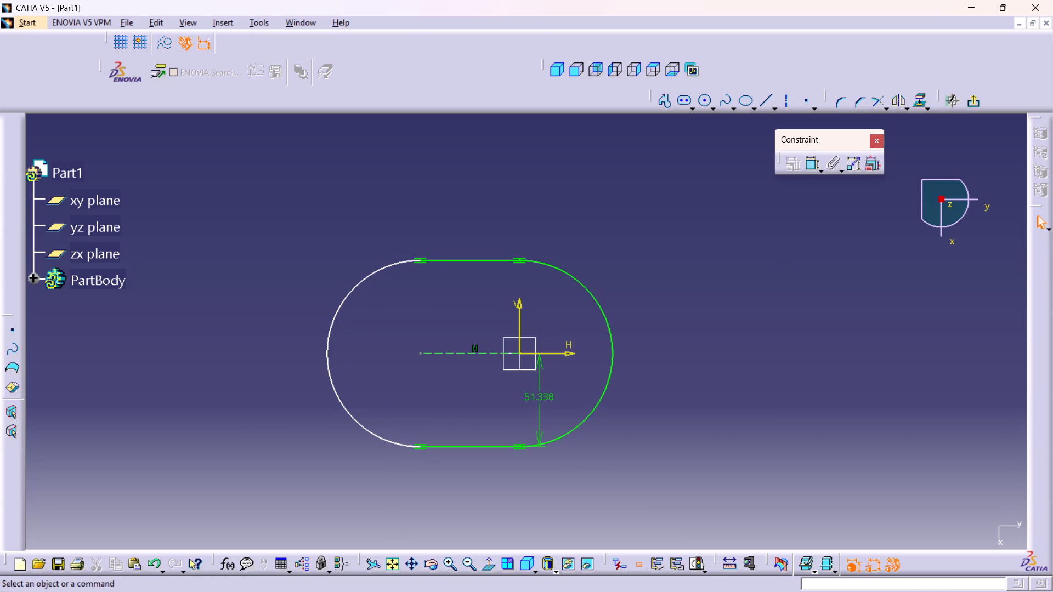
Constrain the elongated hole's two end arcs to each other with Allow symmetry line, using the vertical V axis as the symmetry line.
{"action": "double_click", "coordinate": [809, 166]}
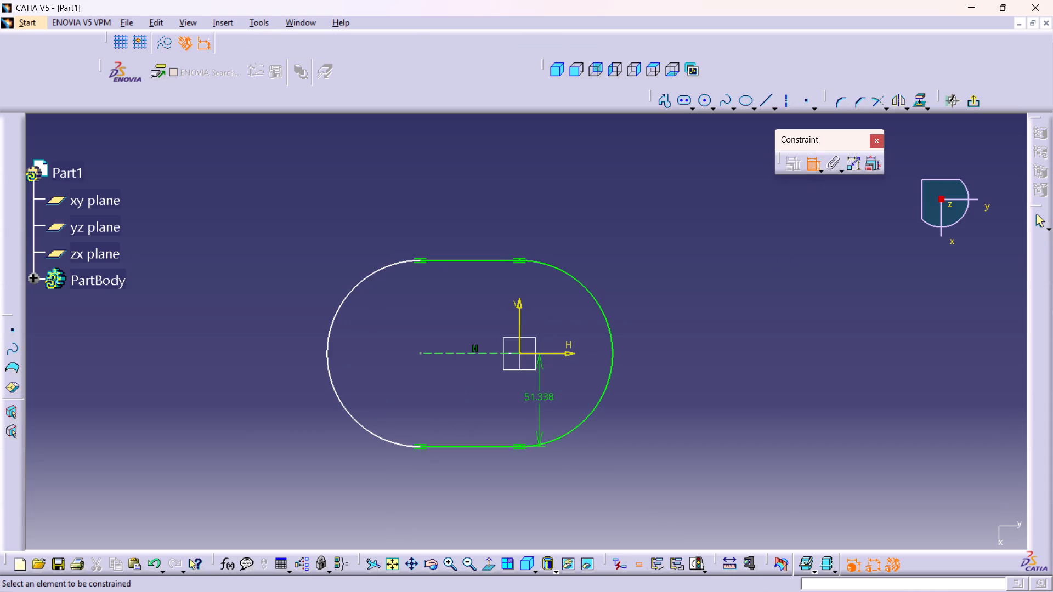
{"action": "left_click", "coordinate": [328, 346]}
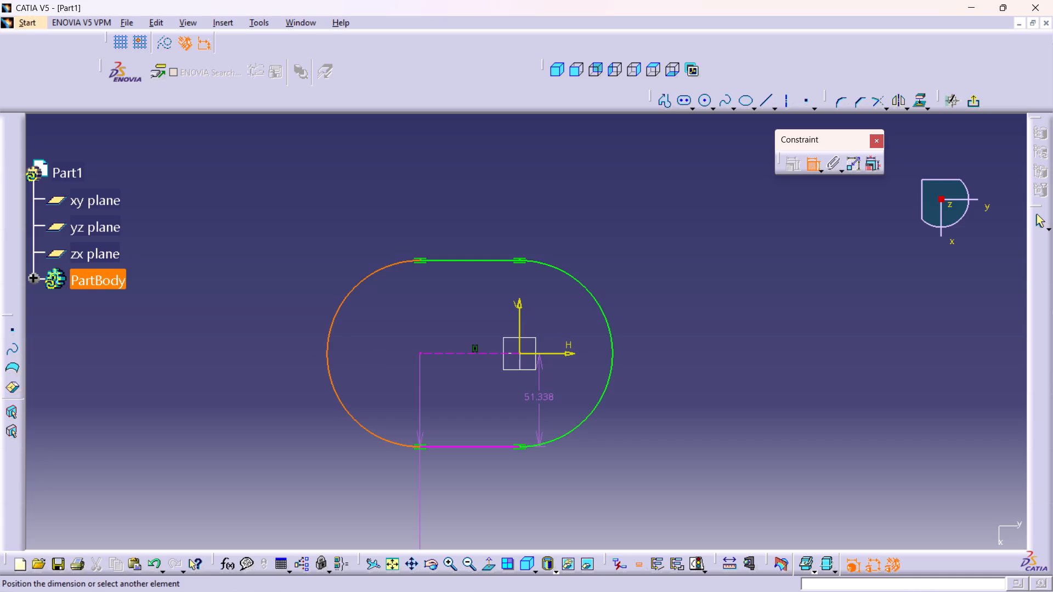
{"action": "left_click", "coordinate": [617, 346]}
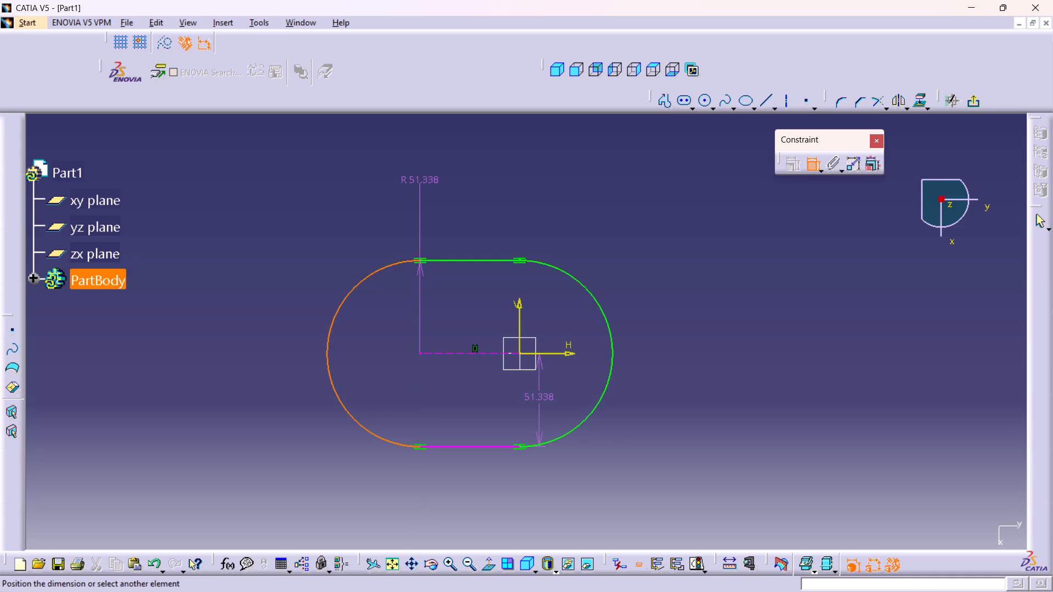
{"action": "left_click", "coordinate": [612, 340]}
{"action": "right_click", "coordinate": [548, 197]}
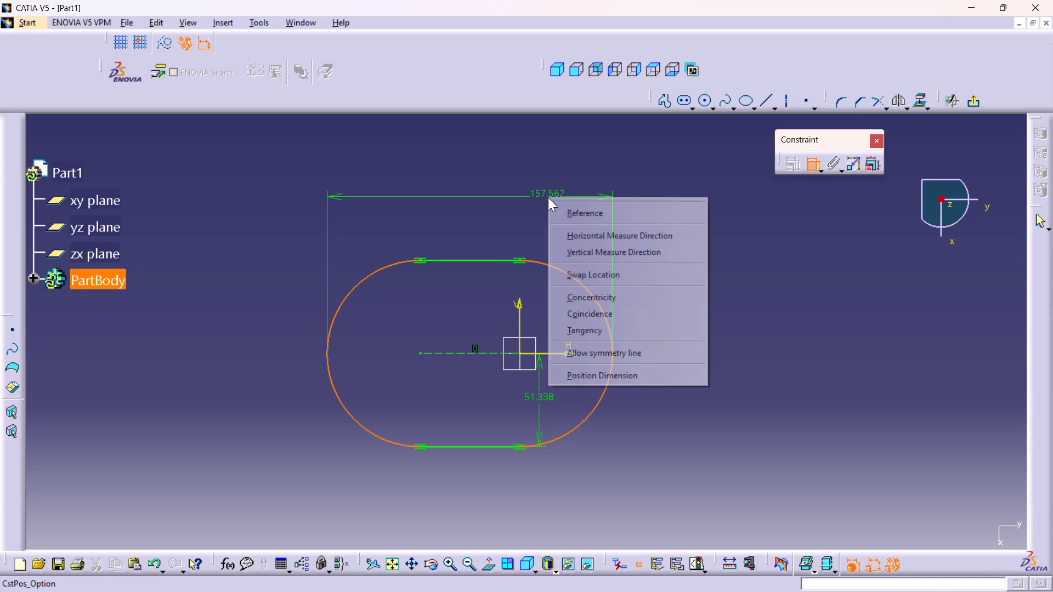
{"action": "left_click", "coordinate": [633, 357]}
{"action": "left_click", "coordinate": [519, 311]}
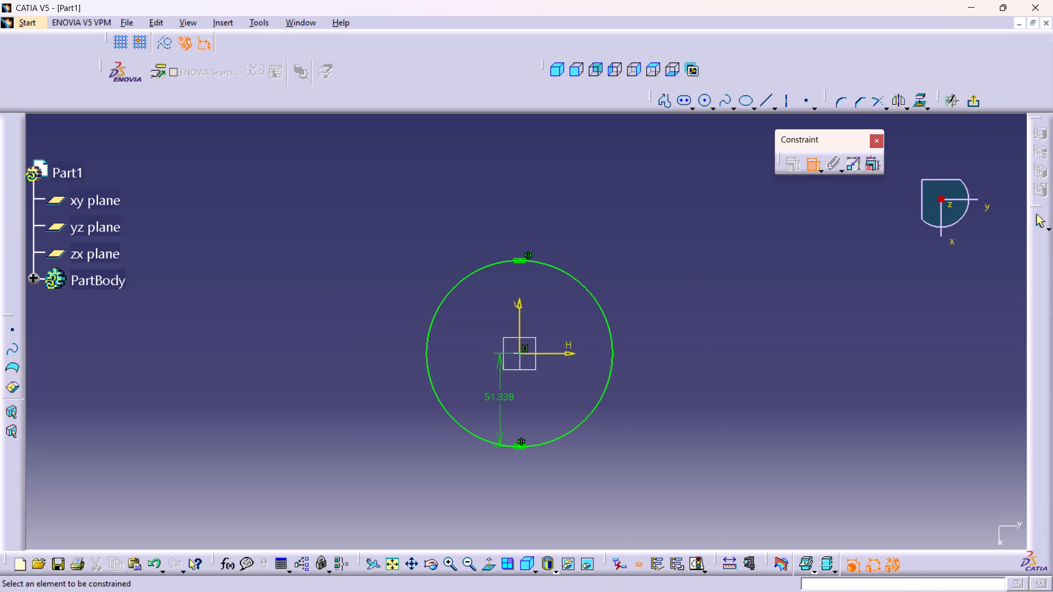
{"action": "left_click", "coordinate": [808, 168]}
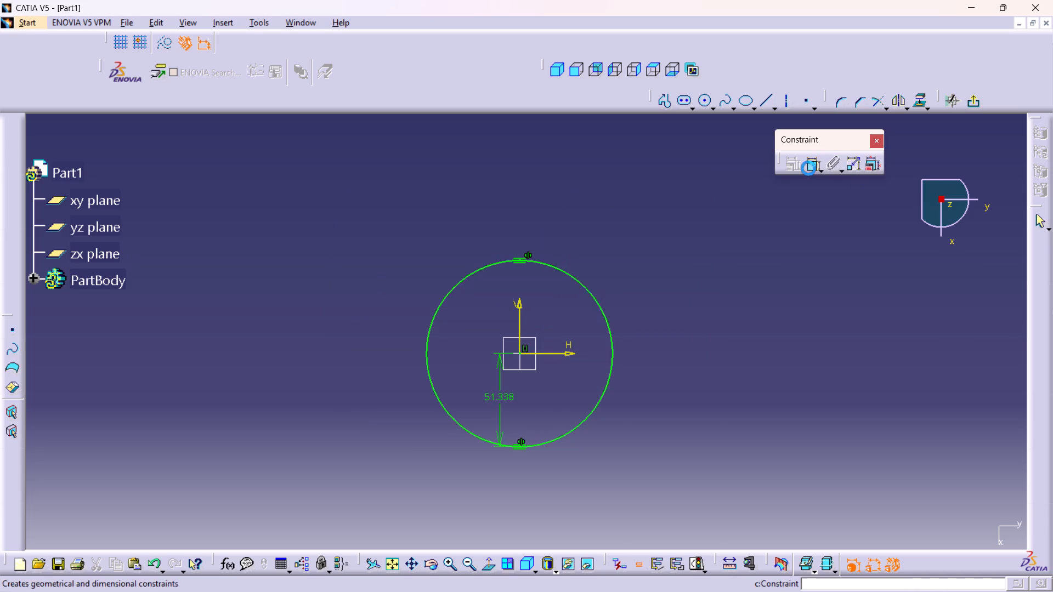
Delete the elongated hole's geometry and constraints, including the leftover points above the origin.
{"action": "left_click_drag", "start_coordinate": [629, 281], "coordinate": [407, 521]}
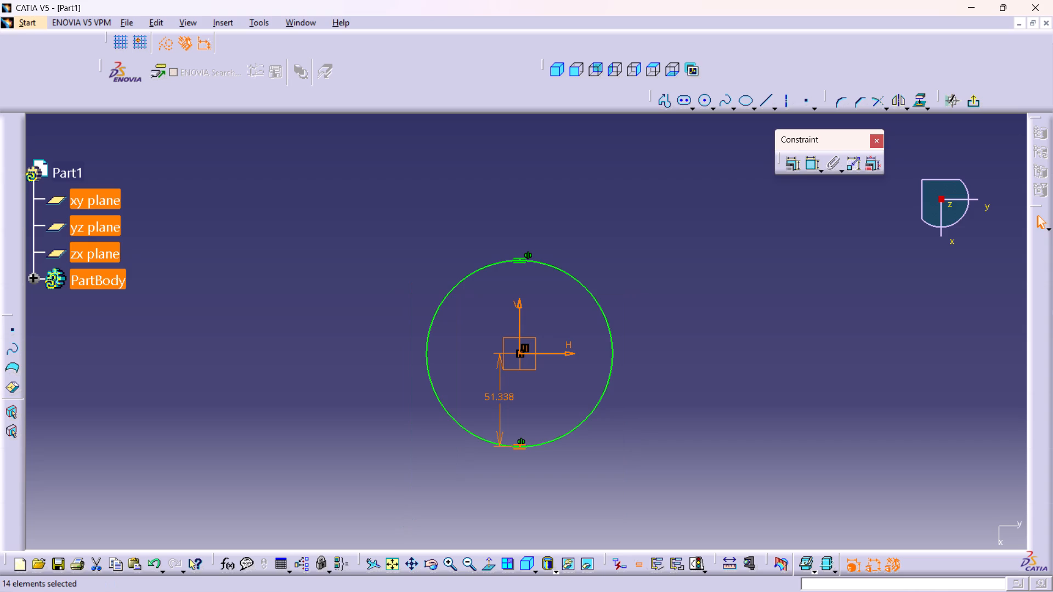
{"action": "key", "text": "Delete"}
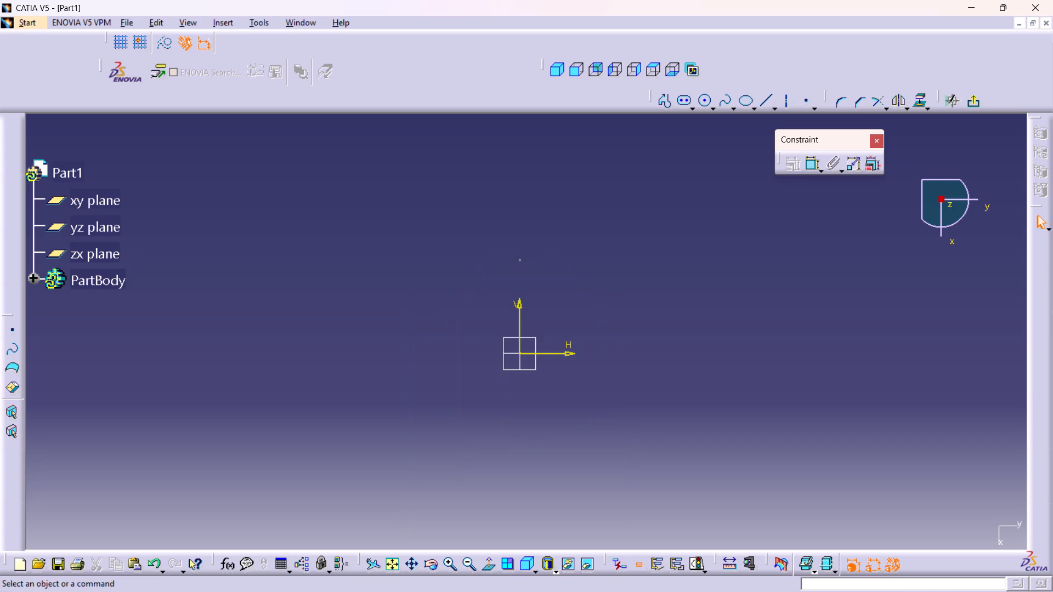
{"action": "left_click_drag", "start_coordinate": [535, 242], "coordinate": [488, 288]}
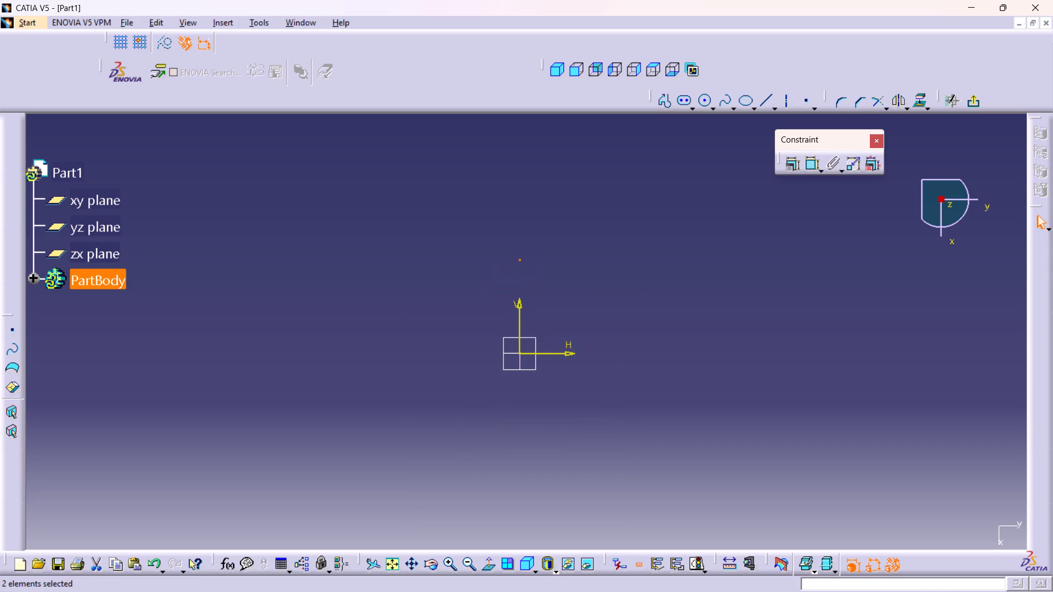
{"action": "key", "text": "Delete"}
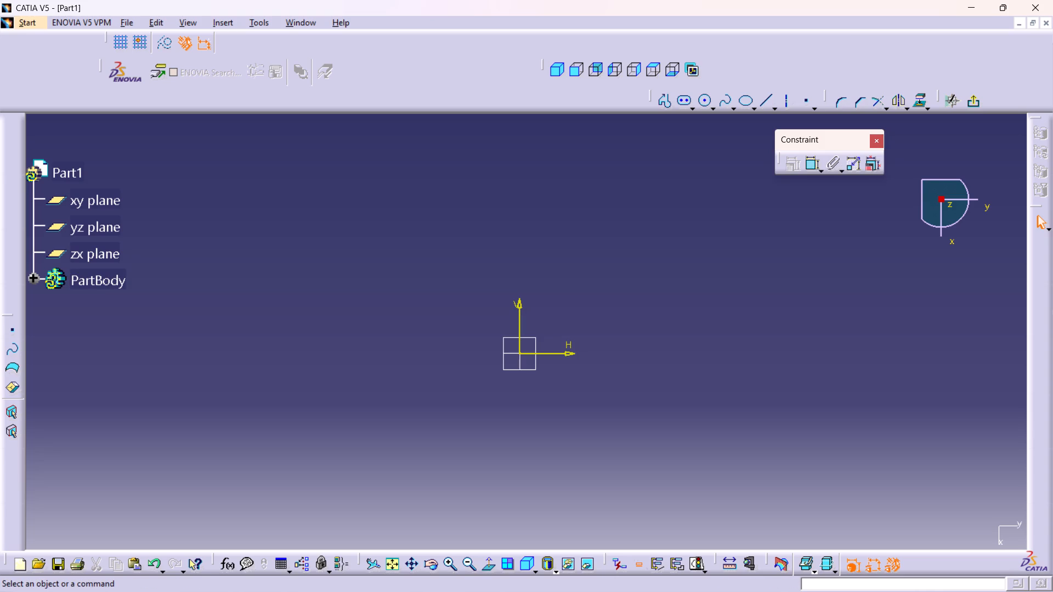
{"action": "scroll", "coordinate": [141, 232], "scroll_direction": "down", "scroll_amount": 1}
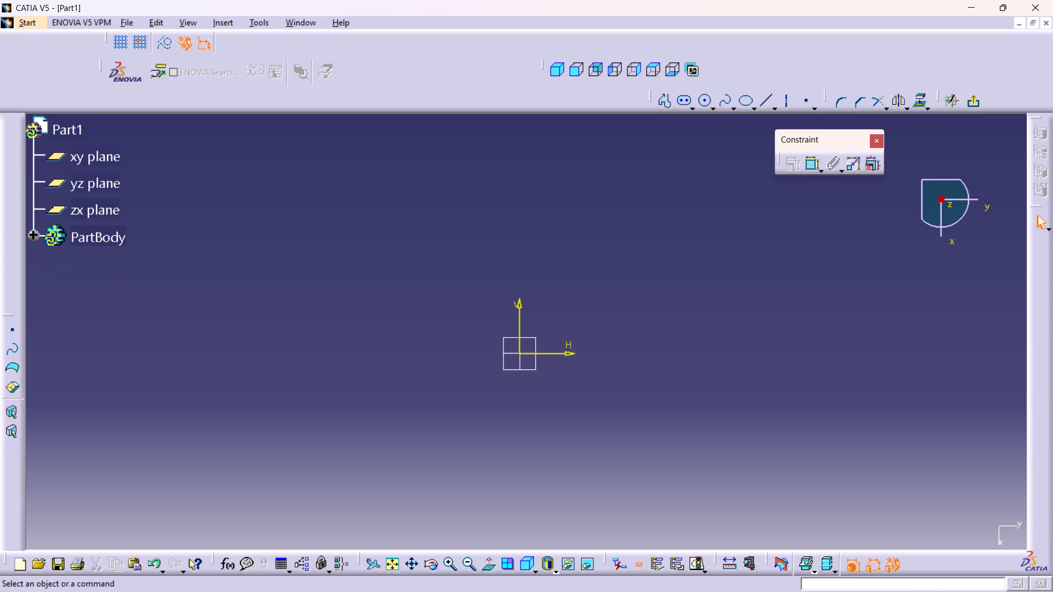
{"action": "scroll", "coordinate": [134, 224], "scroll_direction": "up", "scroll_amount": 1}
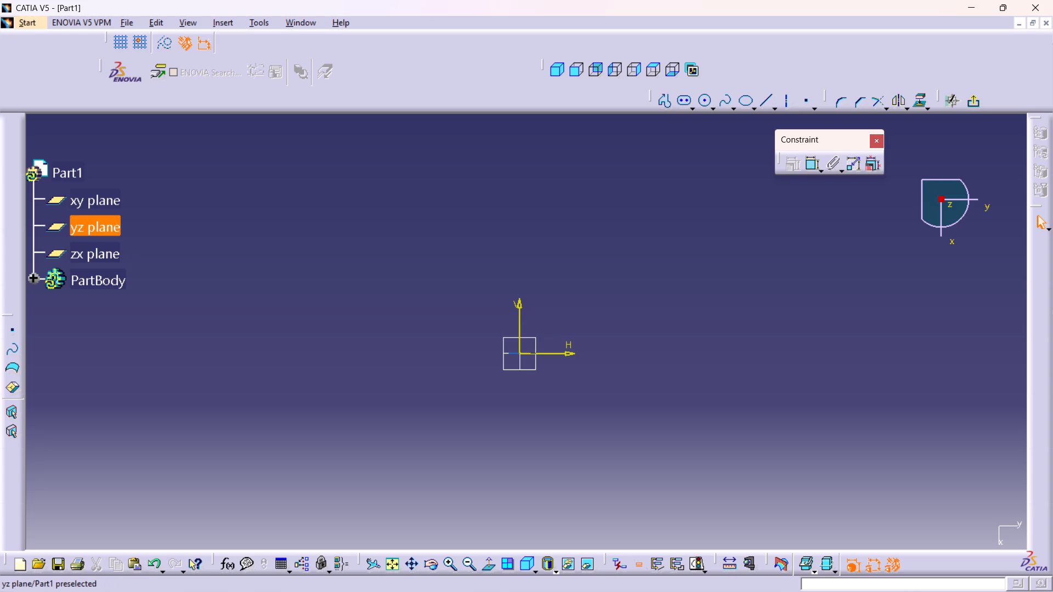
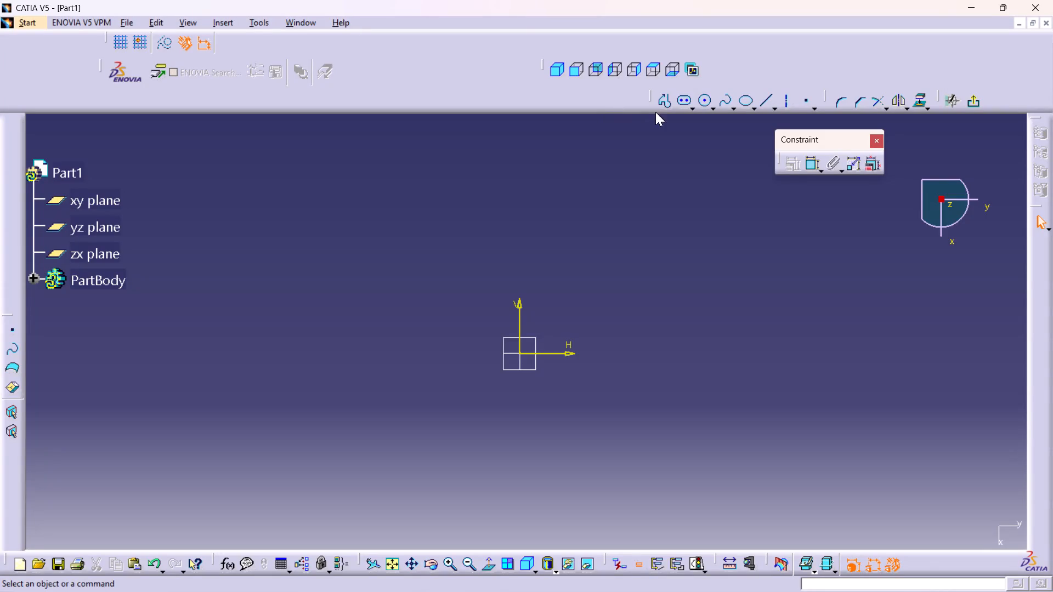
Sketch a horizontal elongated hole from the origin towards positive H, with centres about 53 mm apart and a radius of about 46 mm.
{"action": "left_click", "coordinate": [683, 101]}
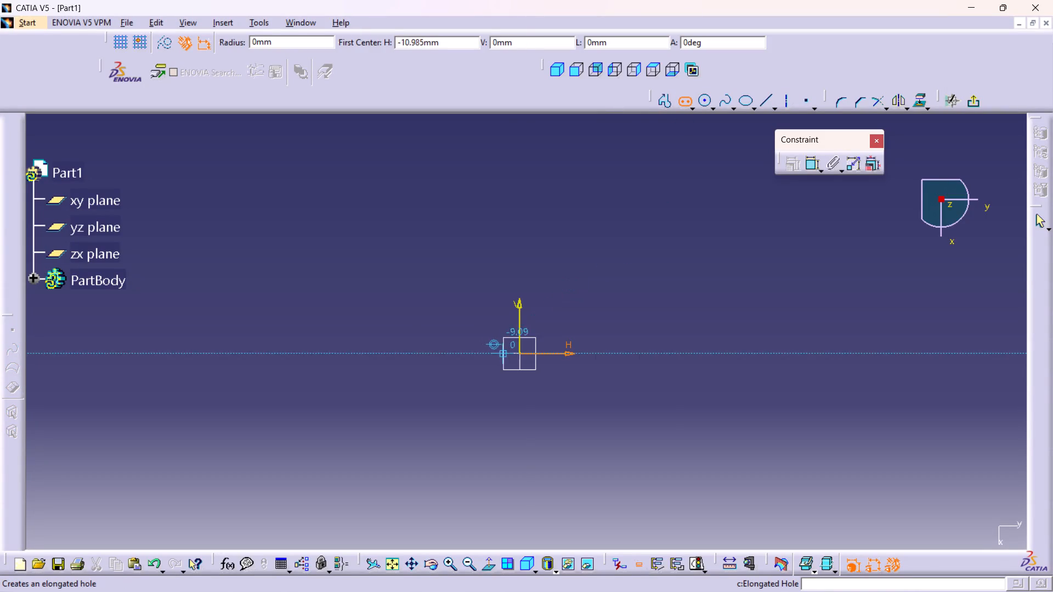
{"action": "left_click", "coordinate": [523, 351]}
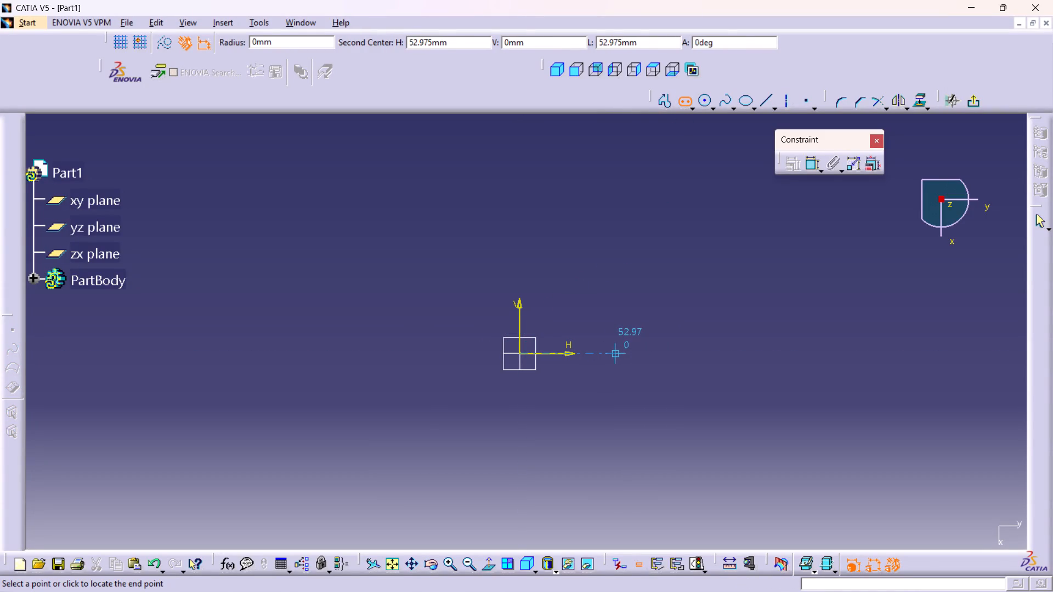
{"action": "left_click", "coordinate": [615, 354]}
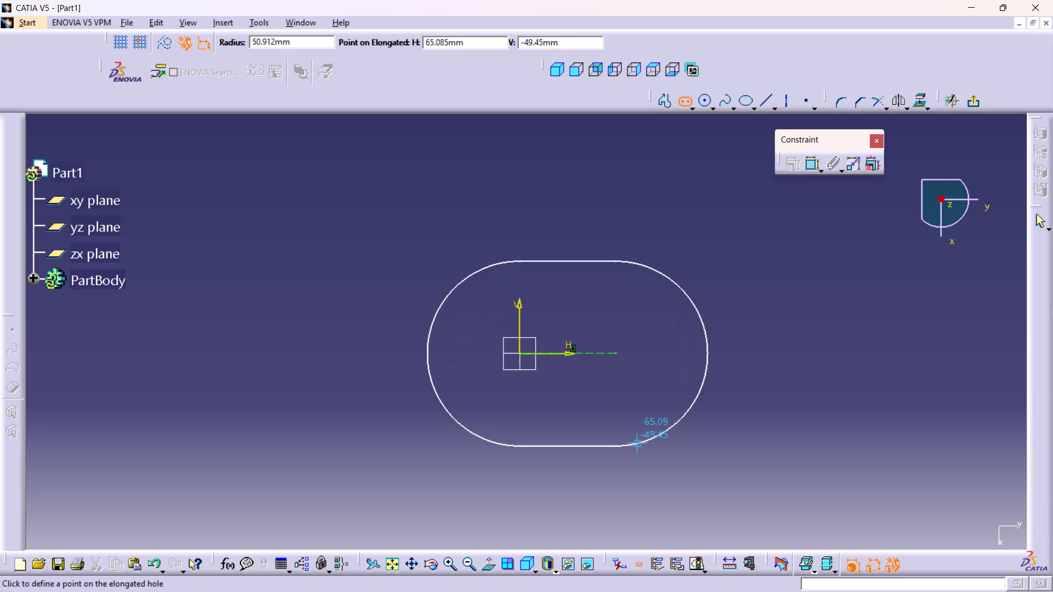
{"action": "left_click", "coordinate": [637, 435]}
{"action": "left_click", "coordinate": [762, 309]}
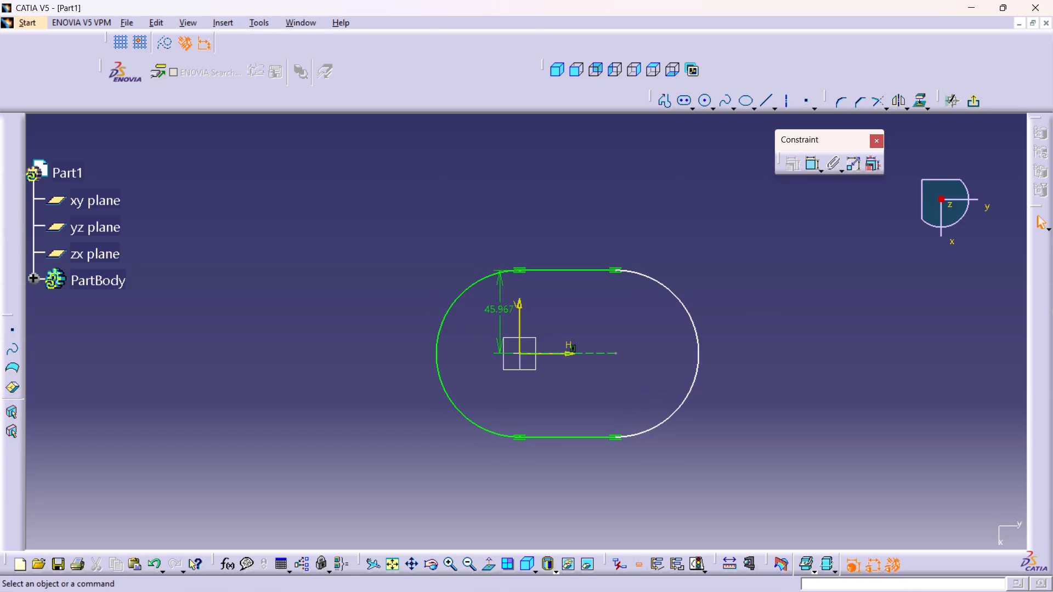
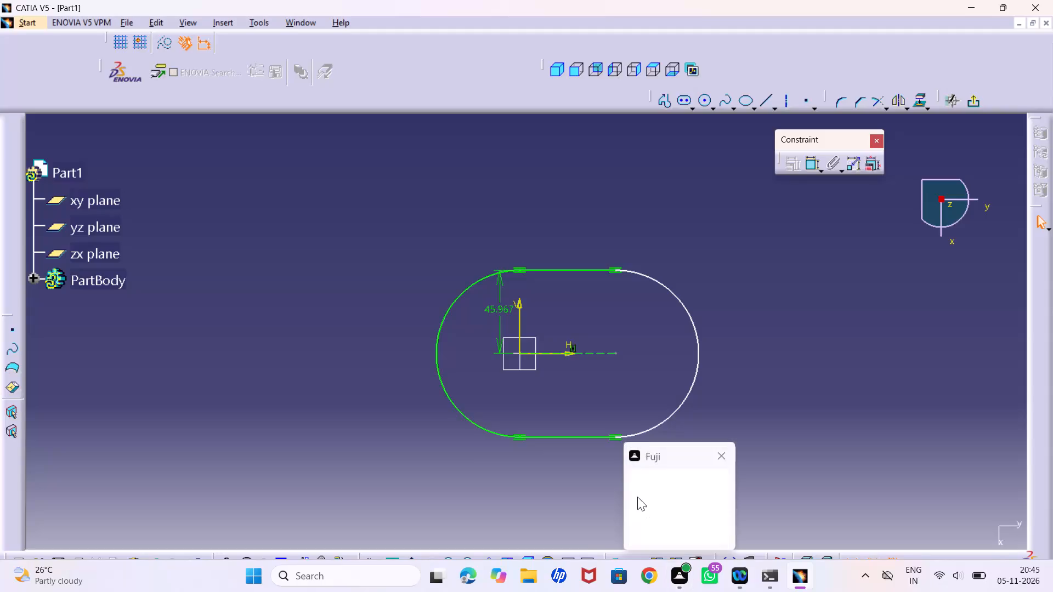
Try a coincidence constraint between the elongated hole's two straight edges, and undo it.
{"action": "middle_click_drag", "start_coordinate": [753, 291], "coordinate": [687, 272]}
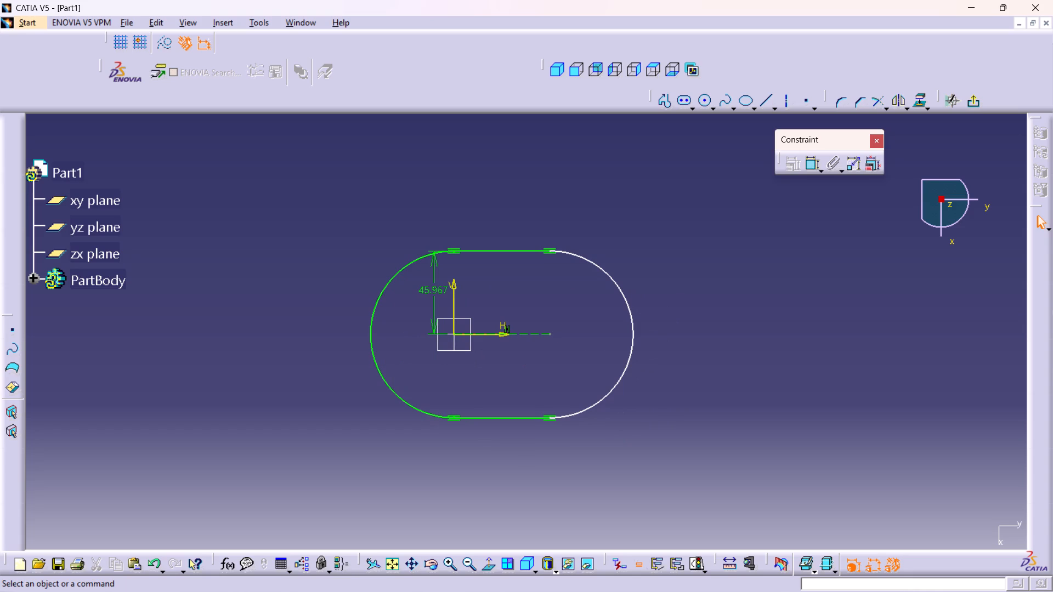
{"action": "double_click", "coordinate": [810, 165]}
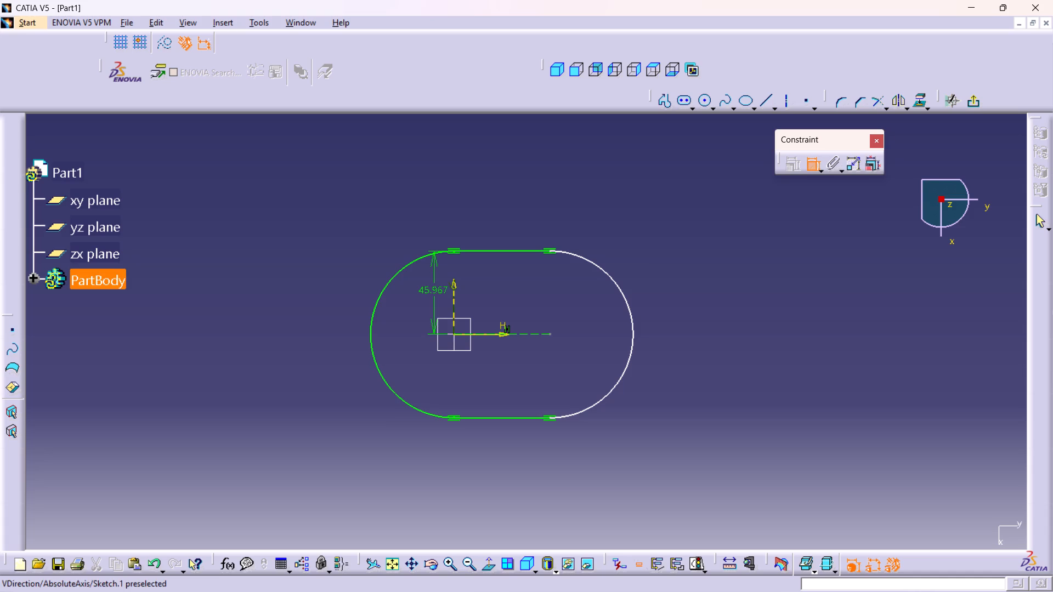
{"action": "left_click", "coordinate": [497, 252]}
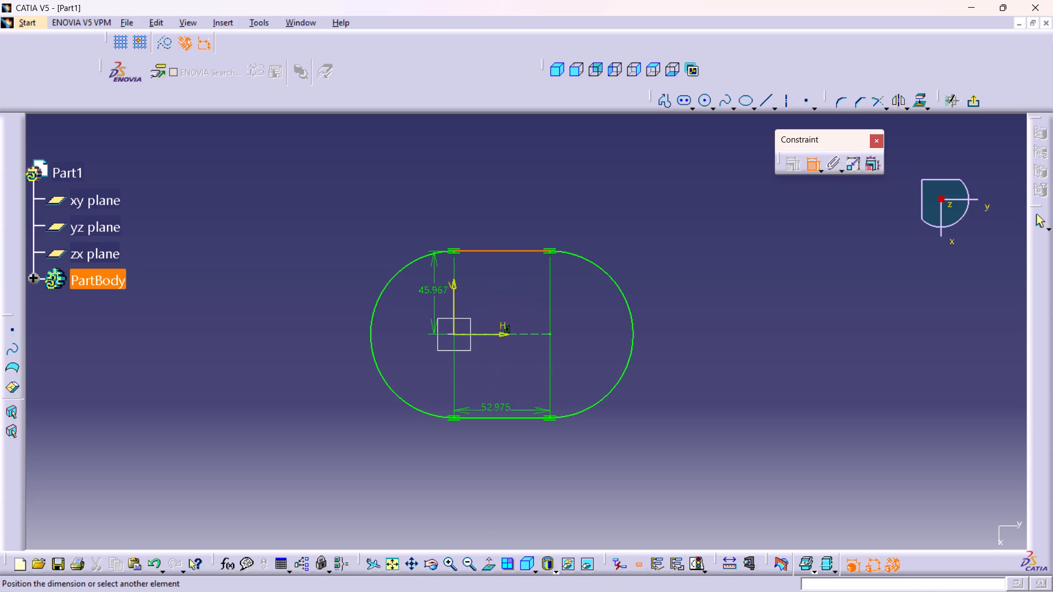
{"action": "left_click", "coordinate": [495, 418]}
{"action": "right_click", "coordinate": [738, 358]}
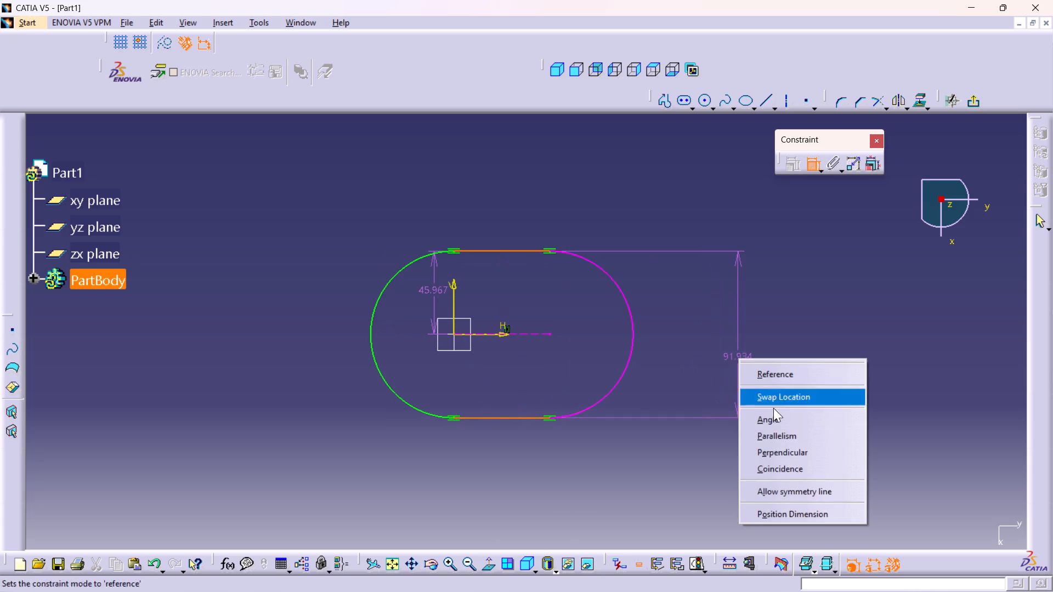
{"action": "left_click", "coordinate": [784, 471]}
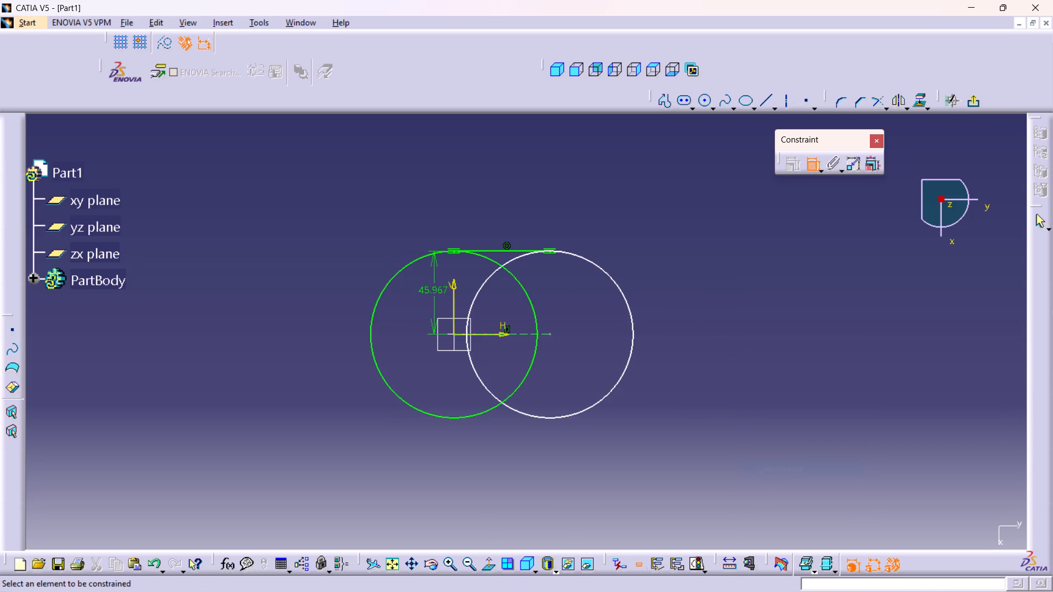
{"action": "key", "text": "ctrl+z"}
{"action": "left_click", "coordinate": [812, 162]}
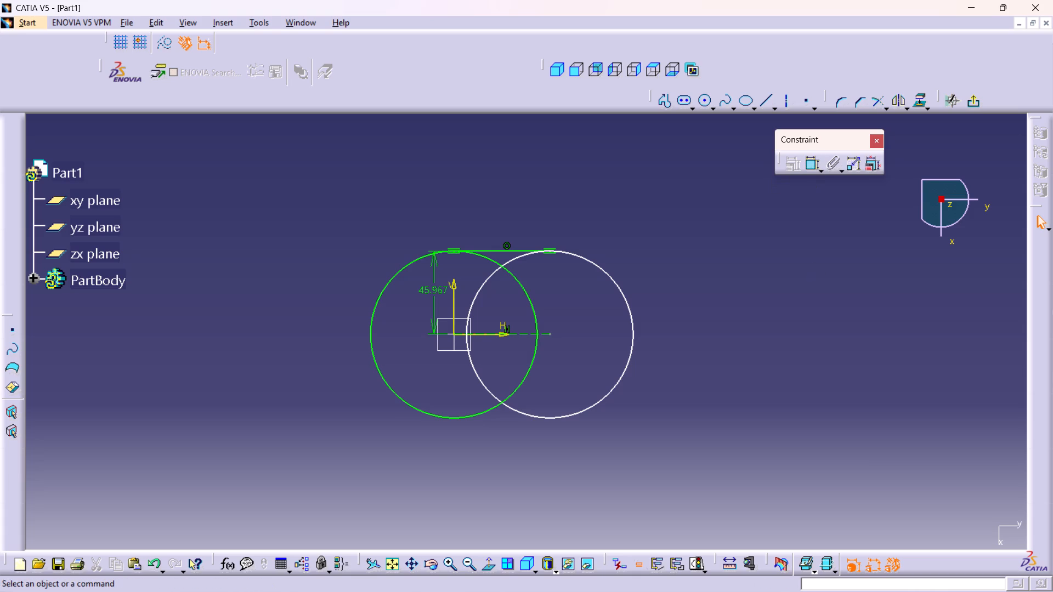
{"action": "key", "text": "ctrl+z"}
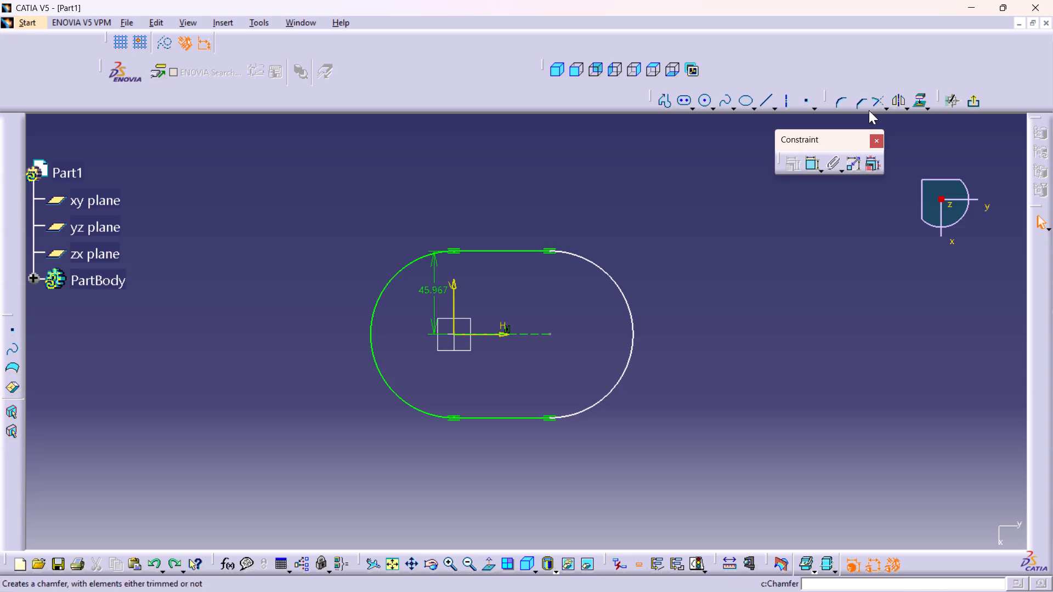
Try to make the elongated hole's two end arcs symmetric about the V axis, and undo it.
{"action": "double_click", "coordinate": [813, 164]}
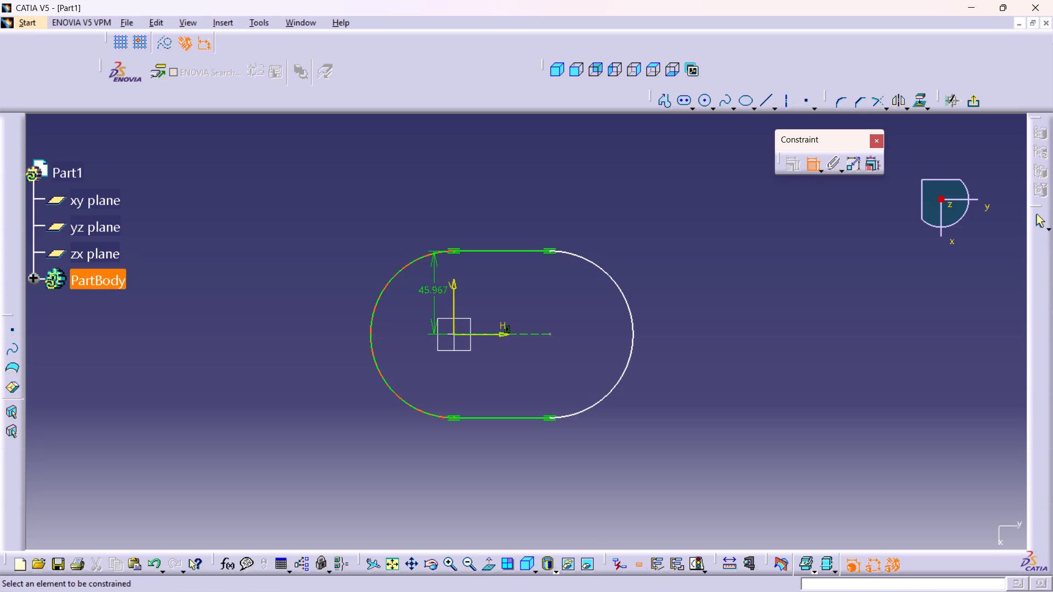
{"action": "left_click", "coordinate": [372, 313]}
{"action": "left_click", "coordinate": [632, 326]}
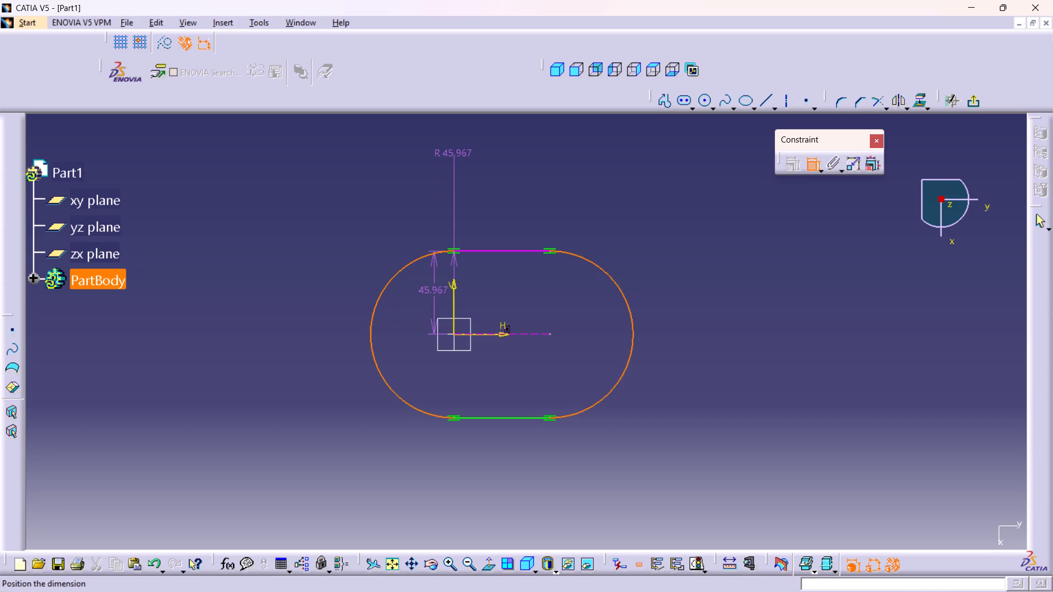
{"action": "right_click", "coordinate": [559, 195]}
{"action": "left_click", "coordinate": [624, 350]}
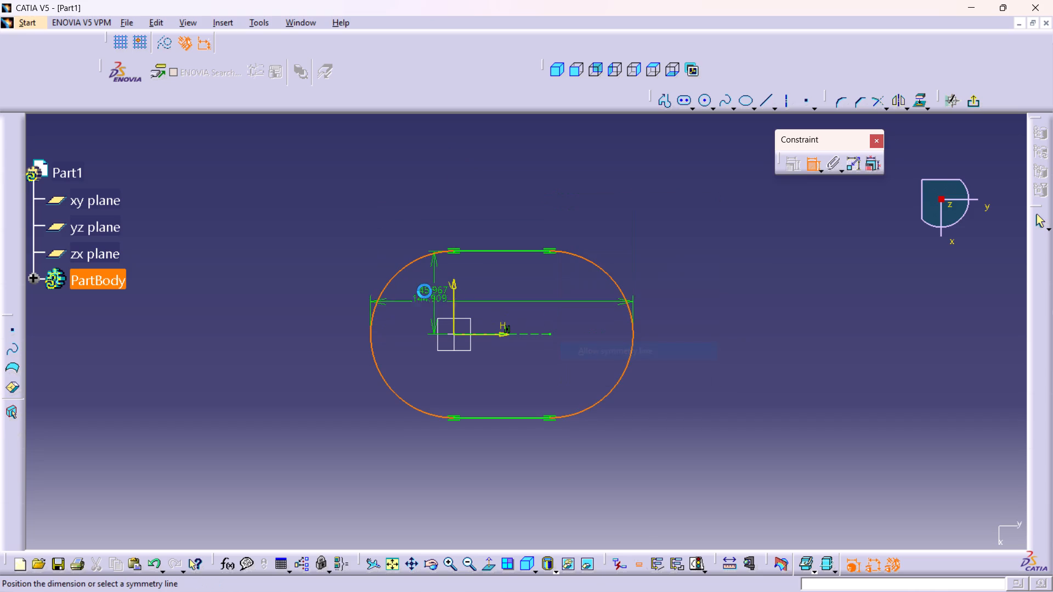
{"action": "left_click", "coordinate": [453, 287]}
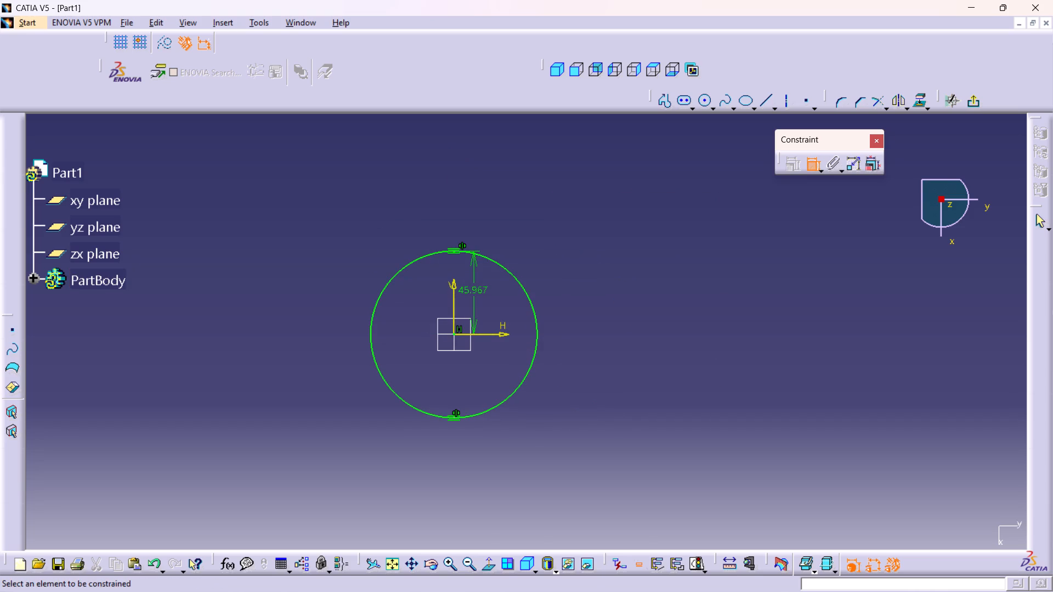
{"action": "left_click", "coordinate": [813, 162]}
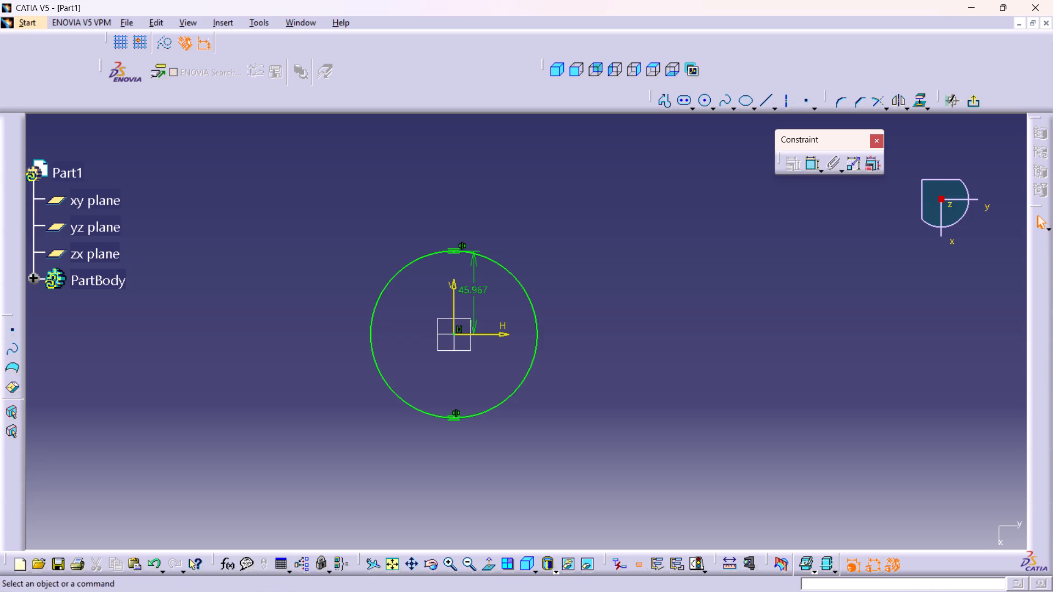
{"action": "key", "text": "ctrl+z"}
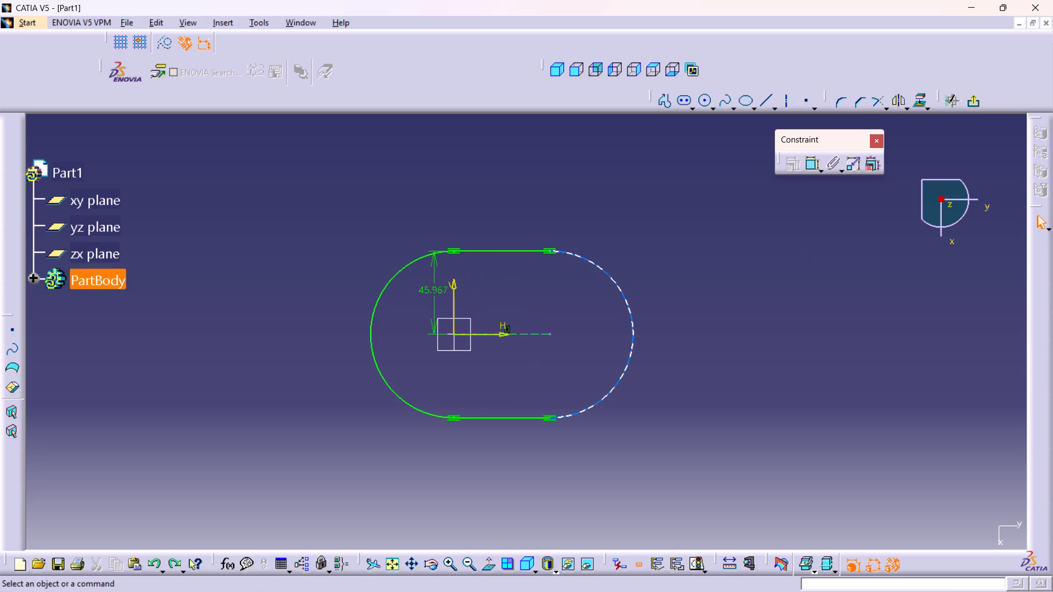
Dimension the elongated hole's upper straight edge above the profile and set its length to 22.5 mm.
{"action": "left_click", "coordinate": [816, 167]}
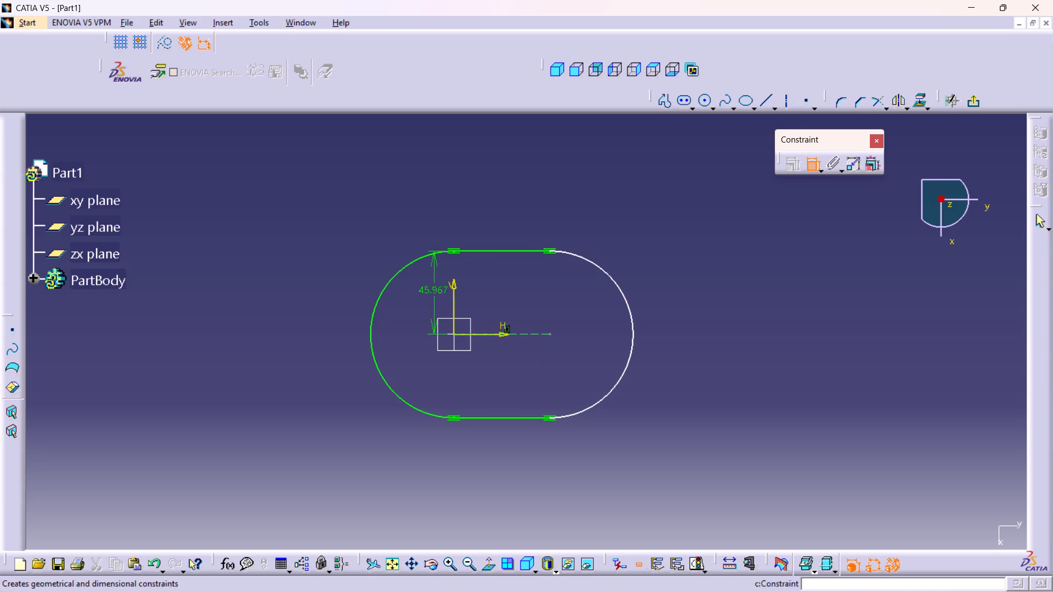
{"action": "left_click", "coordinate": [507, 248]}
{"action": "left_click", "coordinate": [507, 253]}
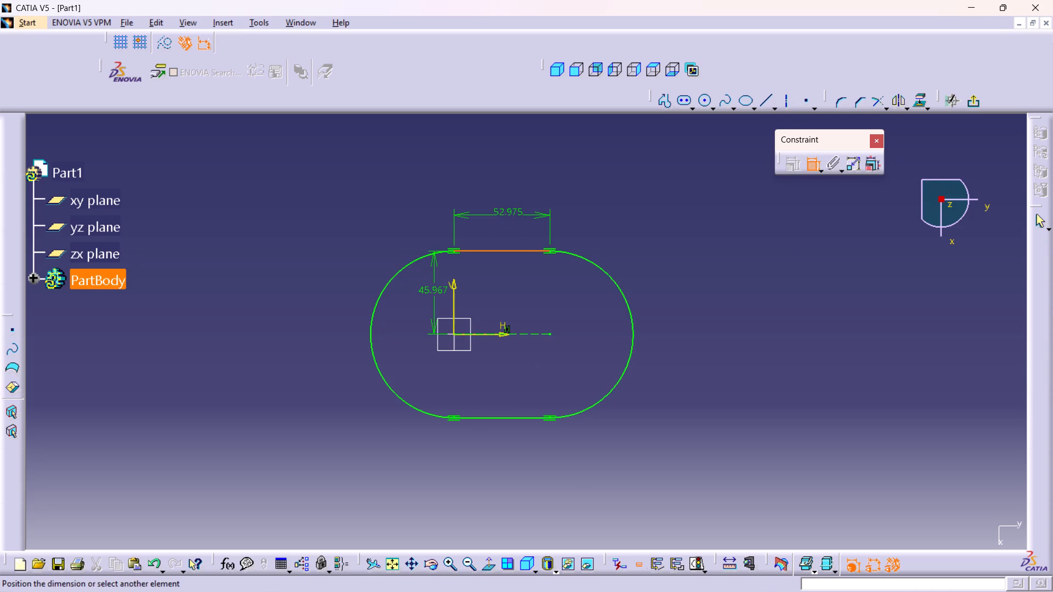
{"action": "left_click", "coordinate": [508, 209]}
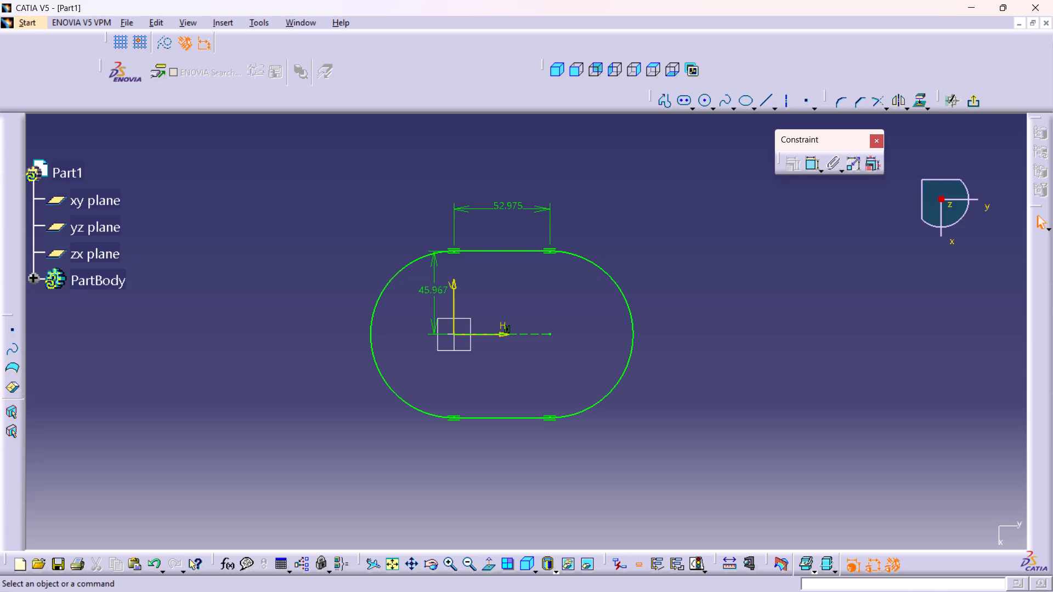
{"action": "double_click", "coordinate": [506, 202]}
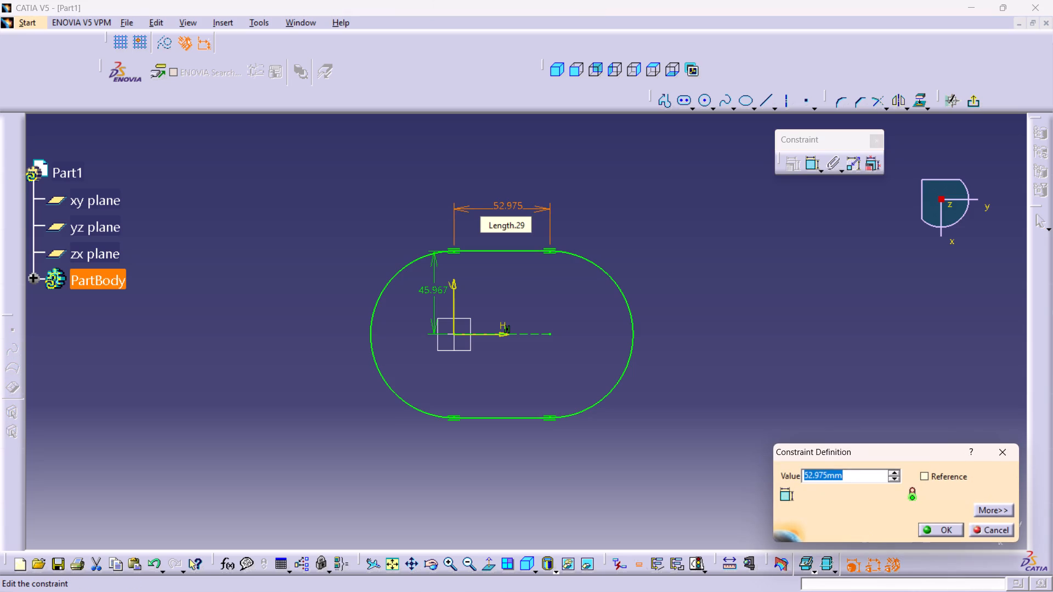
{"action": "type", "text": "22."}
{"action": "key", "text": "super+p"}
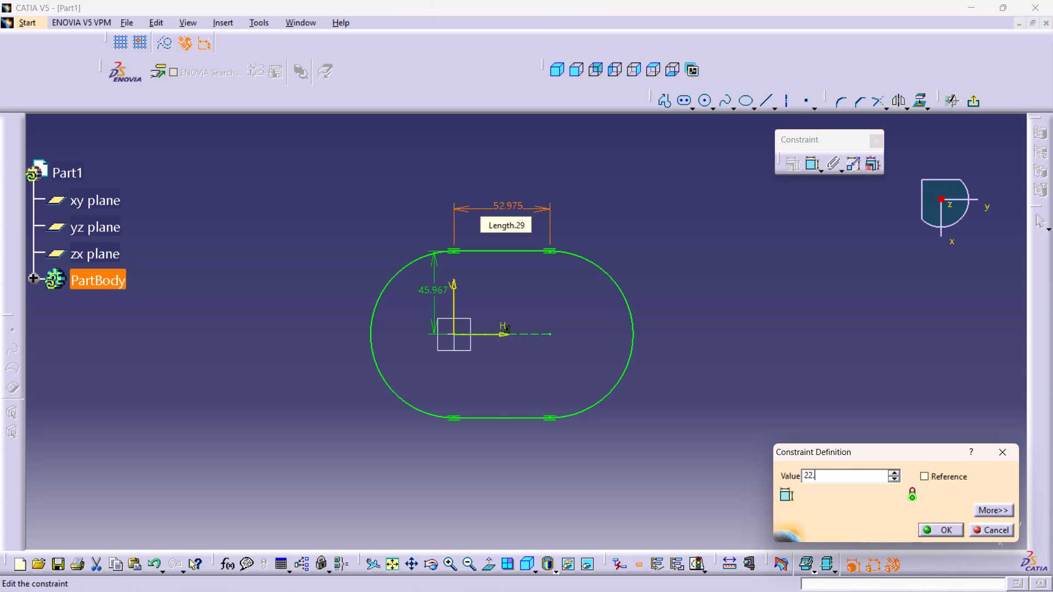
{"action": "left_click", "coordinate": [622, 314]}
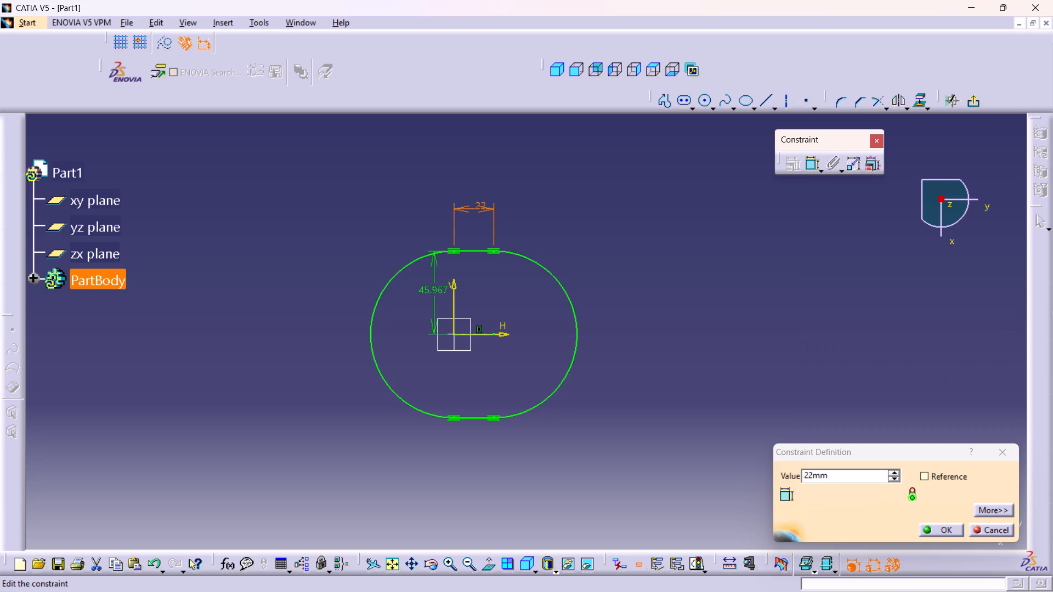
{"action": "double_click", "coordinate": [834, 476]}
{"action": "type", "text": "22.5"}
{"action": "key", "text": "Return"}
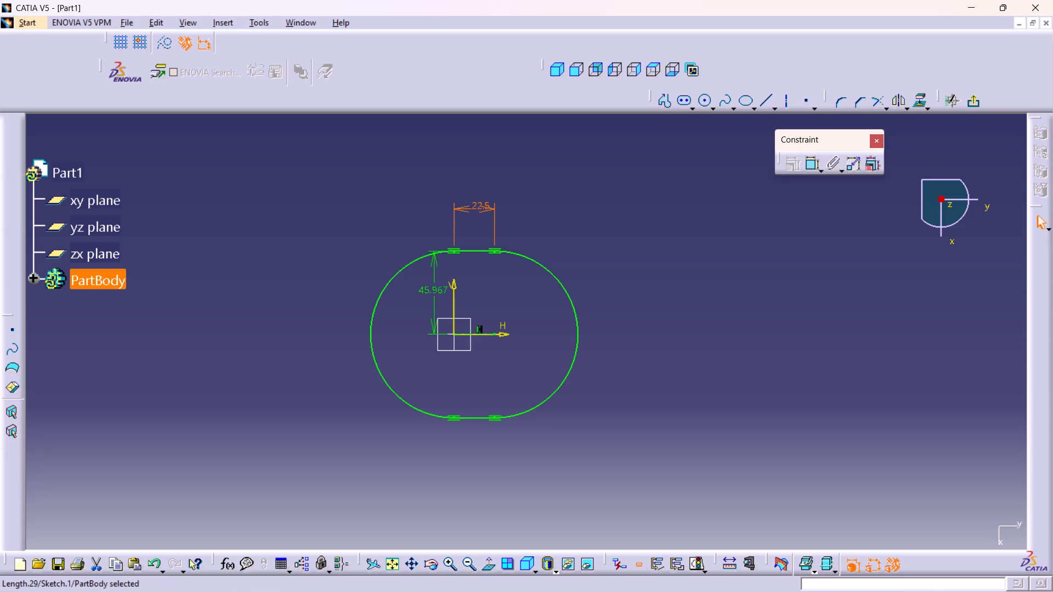
Delete the entire elongated-hole profile together with its constraints from the sketch.
{"action": "left_click_drag", "start_coordinate": [643, 209], "coordinate": [286, 445]}
{"action": "key", "text": "Delete"}
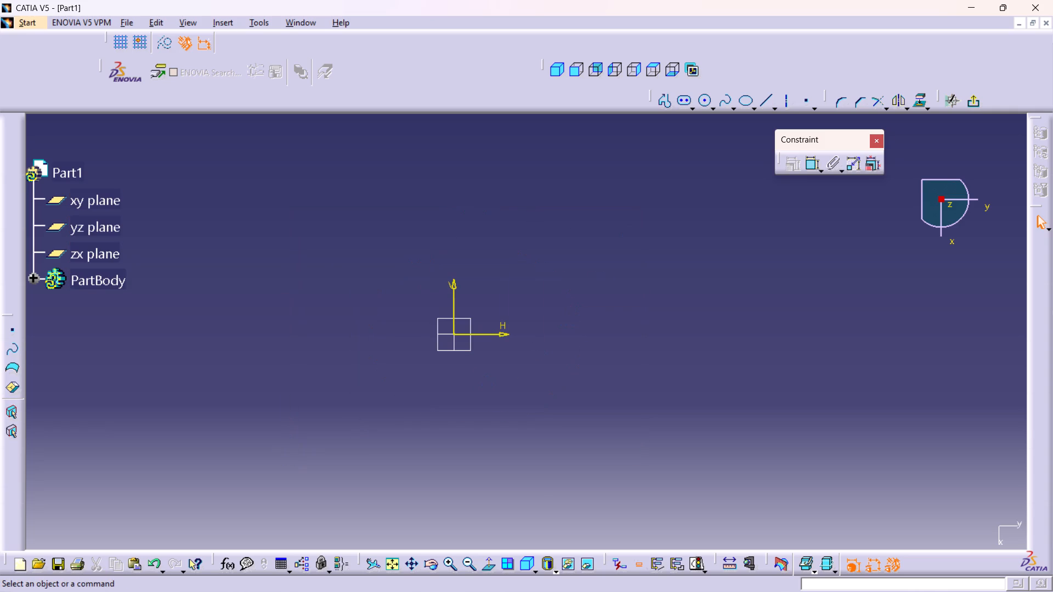
Sketch two circles about 68 mm in diameter, centred on the H axis at about -67 mm and 73 mm from the origin.
{"action": "double_click", "coordinate": [701, 103]}
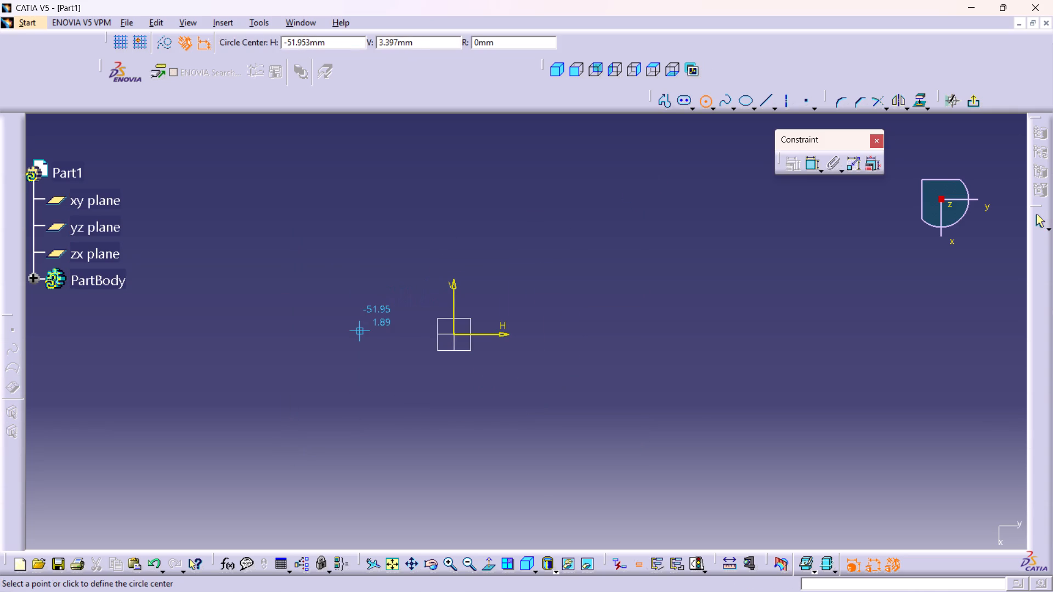
{"action": "middle_click_drag", "start_coordinate": [448, 342], "coordinate": [520, 353]}
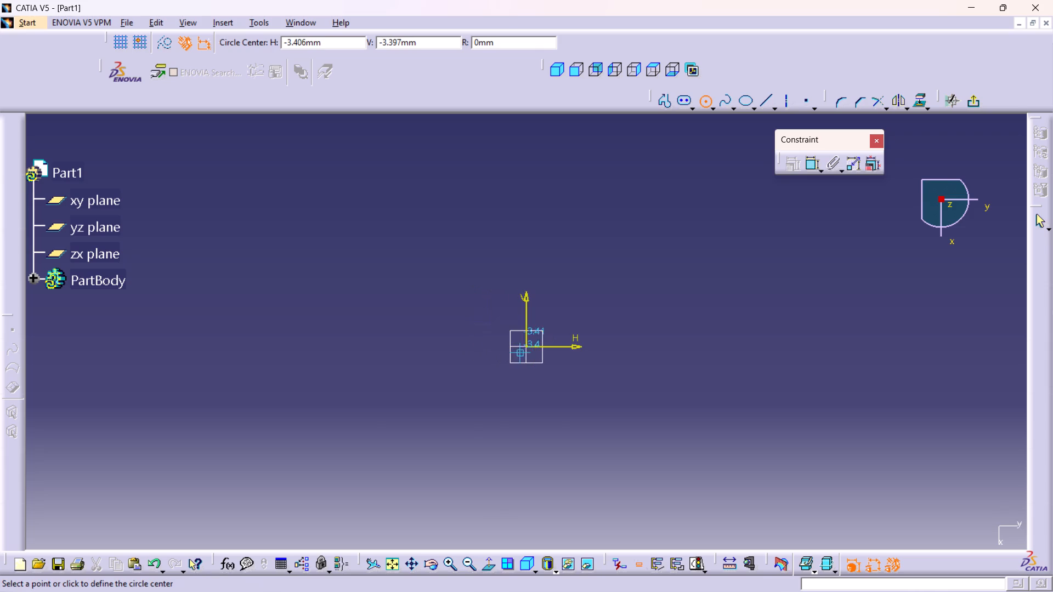
{"action": "left_click", "coordinate": [405, 344]}
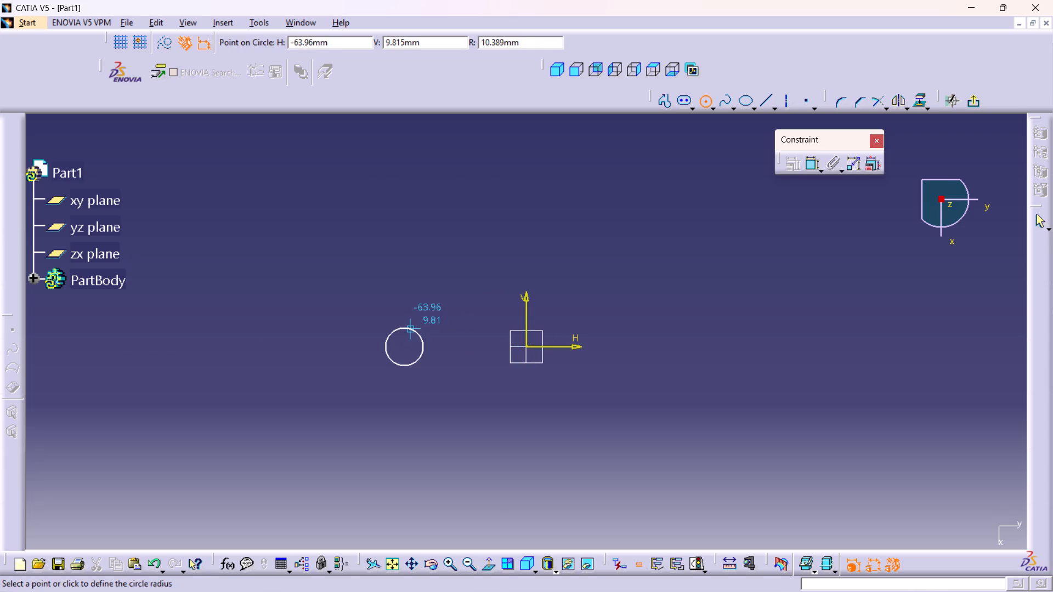
{"action": "left_click", "coordinate": [422, 287]}
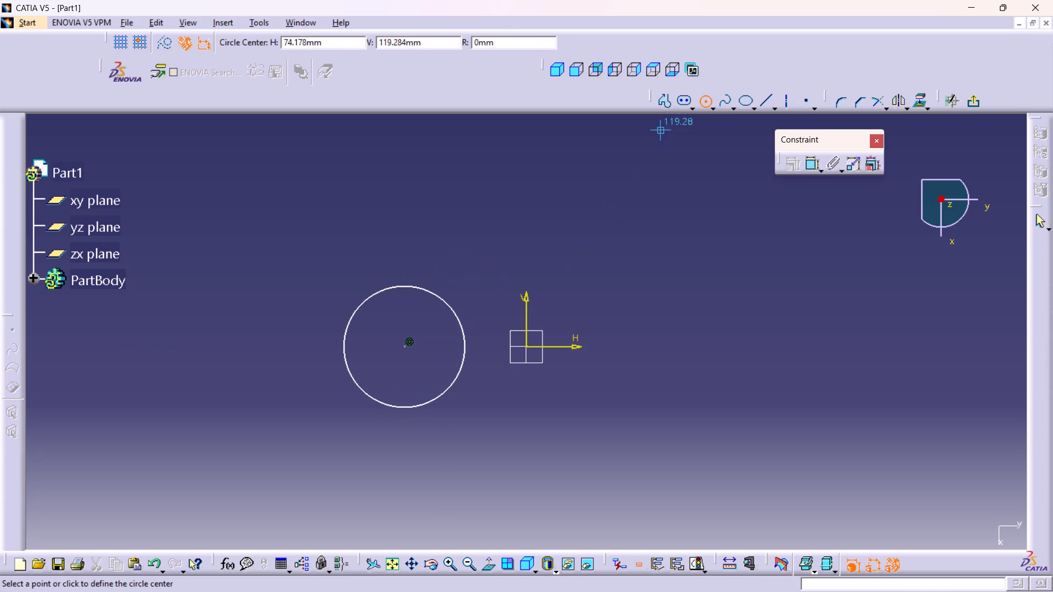
{"action": "left_click", "coordinate": [659, 346]}
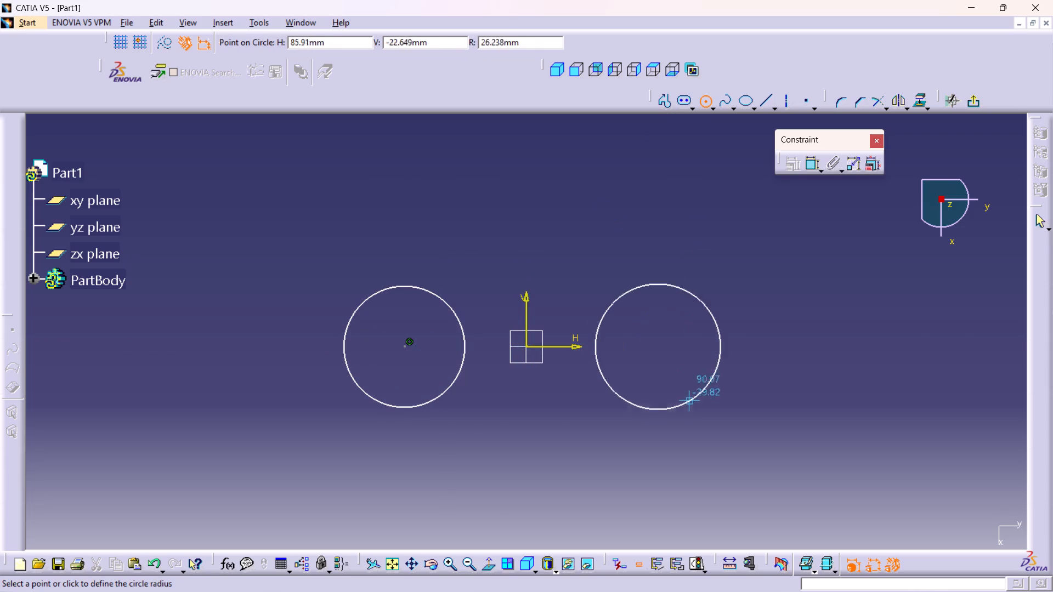
{"action": "left_click", "coordinate": [687, 402]}
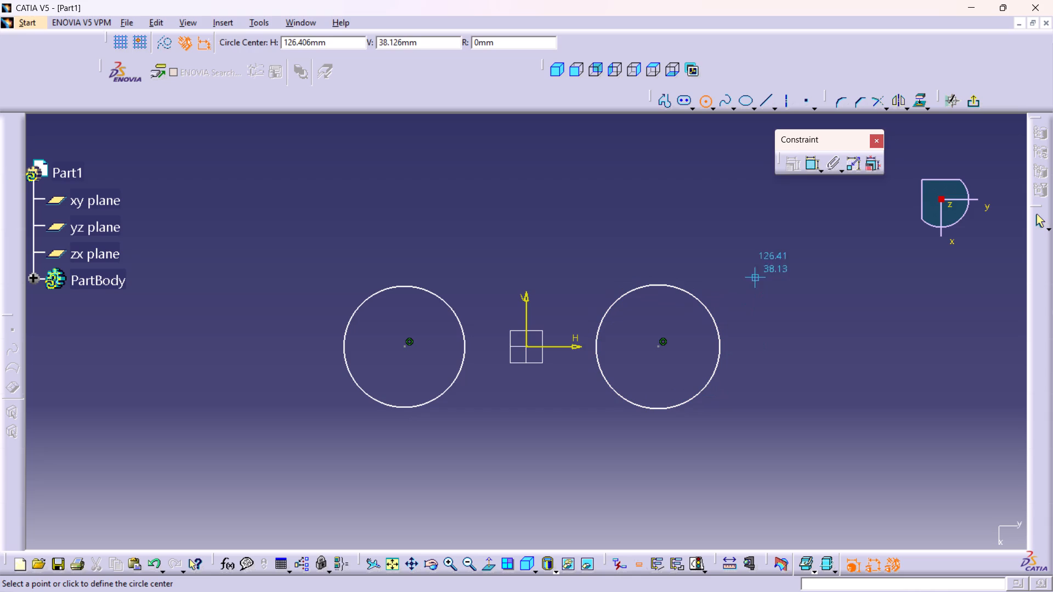
Sketch two horizontal lines about 140 mm long between the circle centres' H positions, about 45 mm above and 53 mm below the H axis.
{"action": "double_click", "coordinate": [660, 105]}
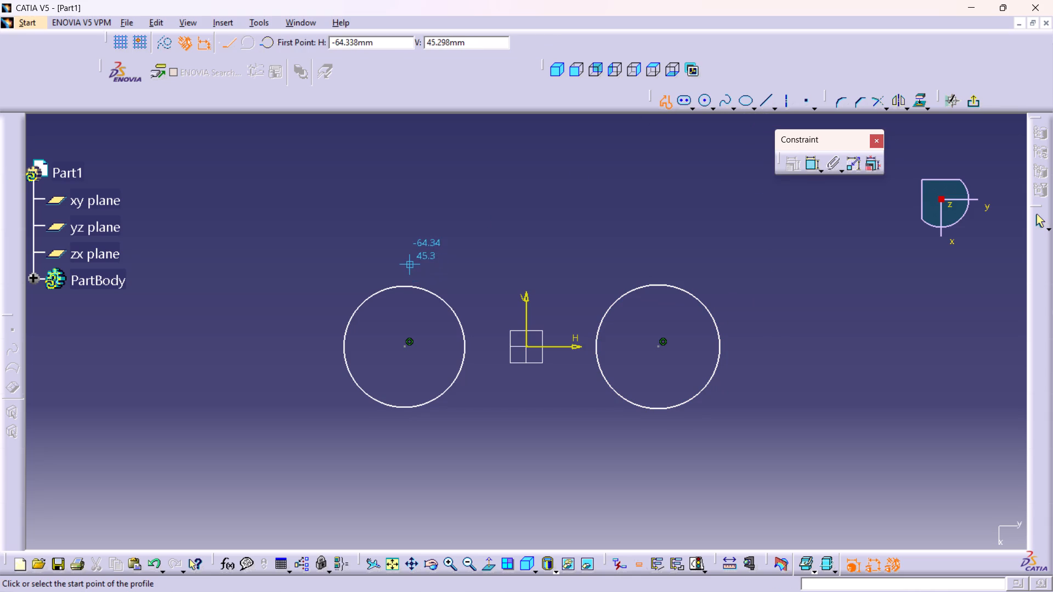
{"action": "left_click", "coordinate": [401, 265]}
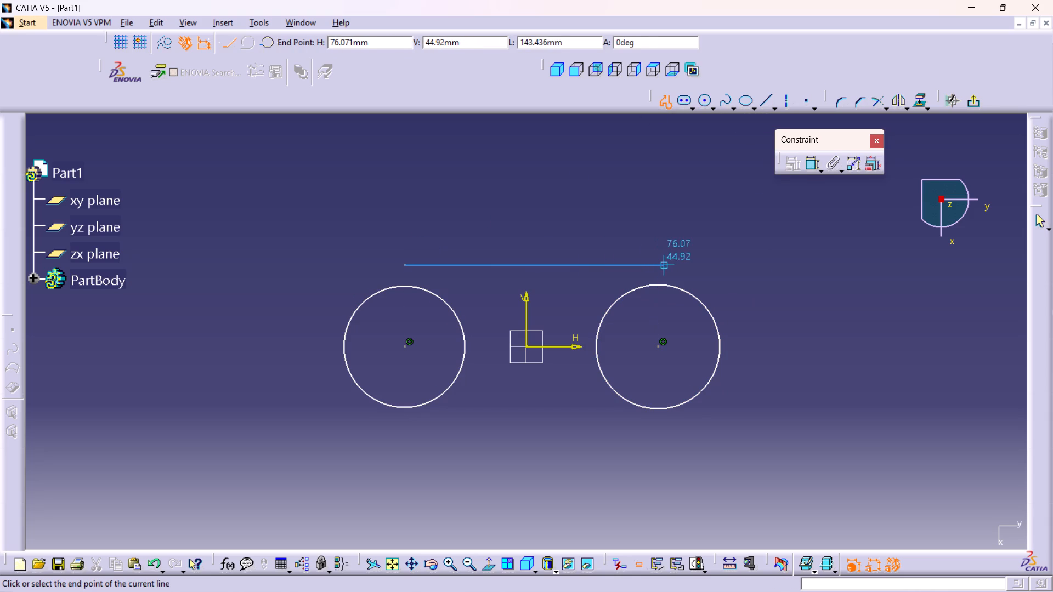
{"action": "left_click", "coordinate": [654, 263]}
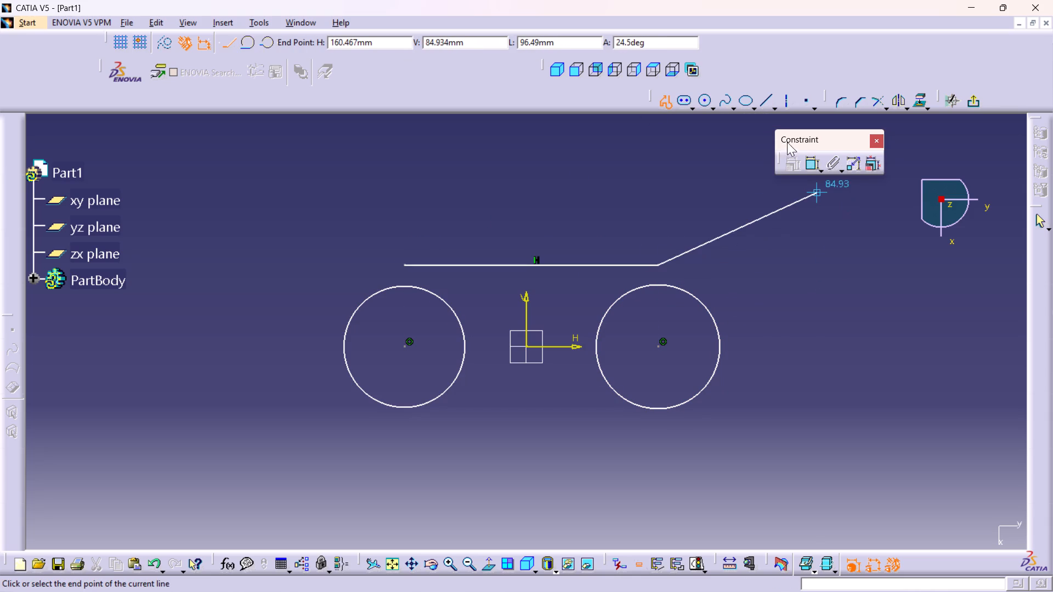
{"action": "left_click", "coordinate": [1043, 218]}
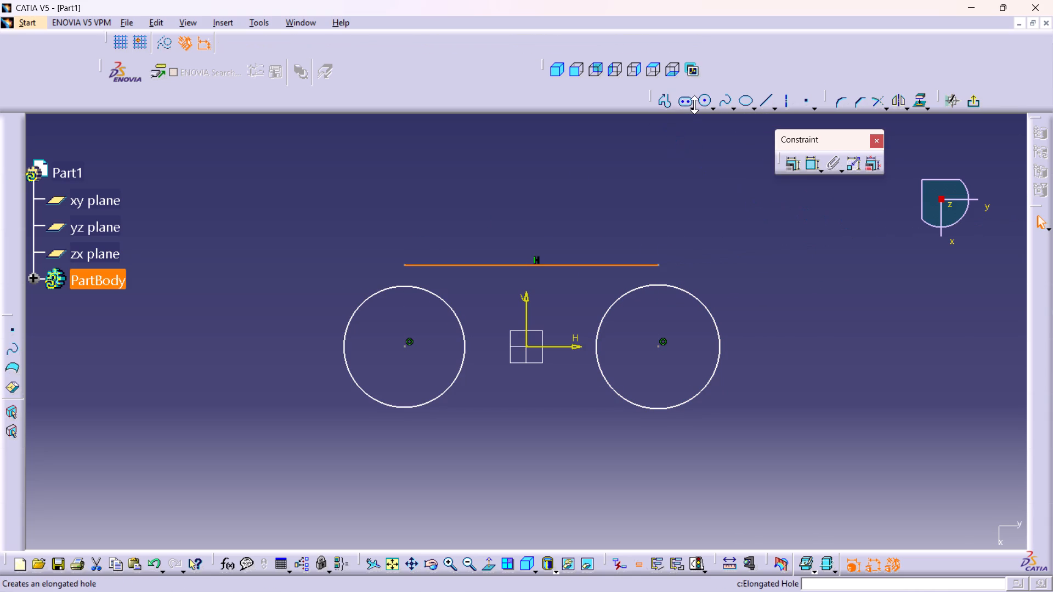
{"action": "double_click", "coordinate": [669, 103]}
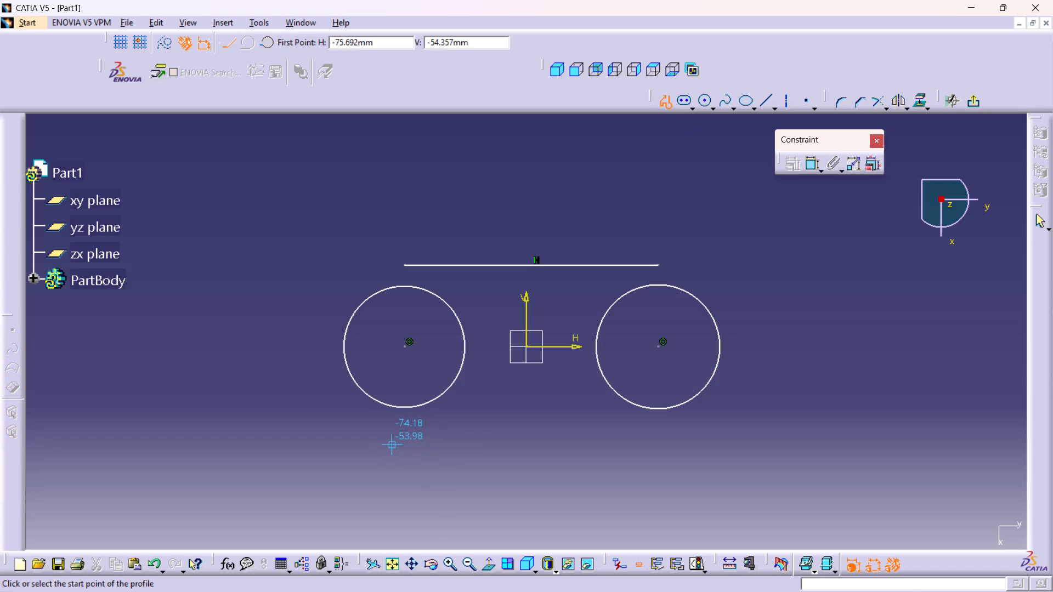
{"action": "left_click", "coordinate": [404, 444]}
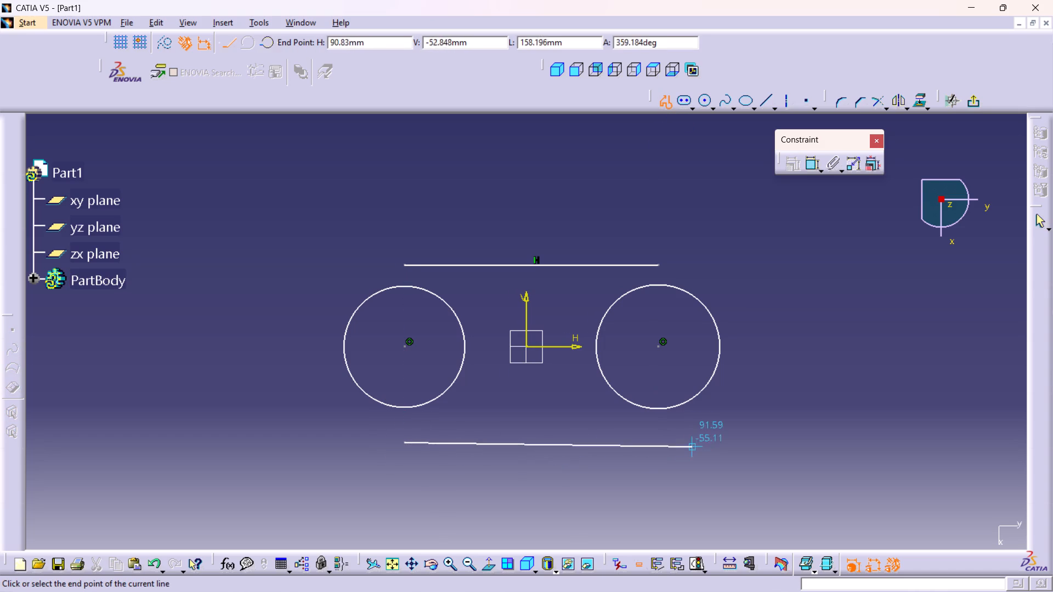
{"action": "left_click", "coordinate": [658, 442]}
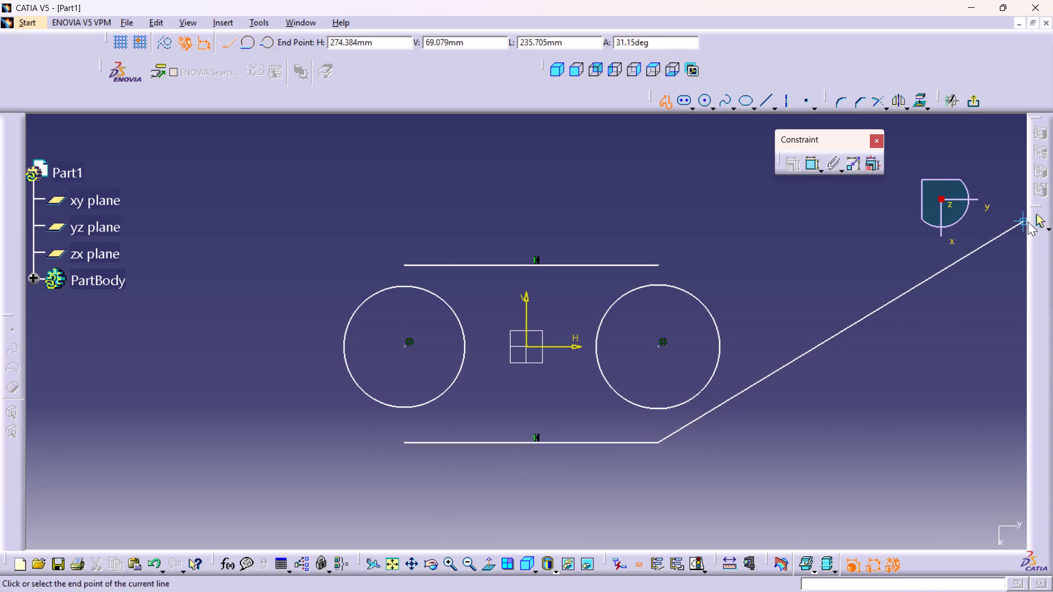
{"action": "left_click", "coordinate": [1038, 224]}
{"action": "left_click", "coordinate": [781, 224]}
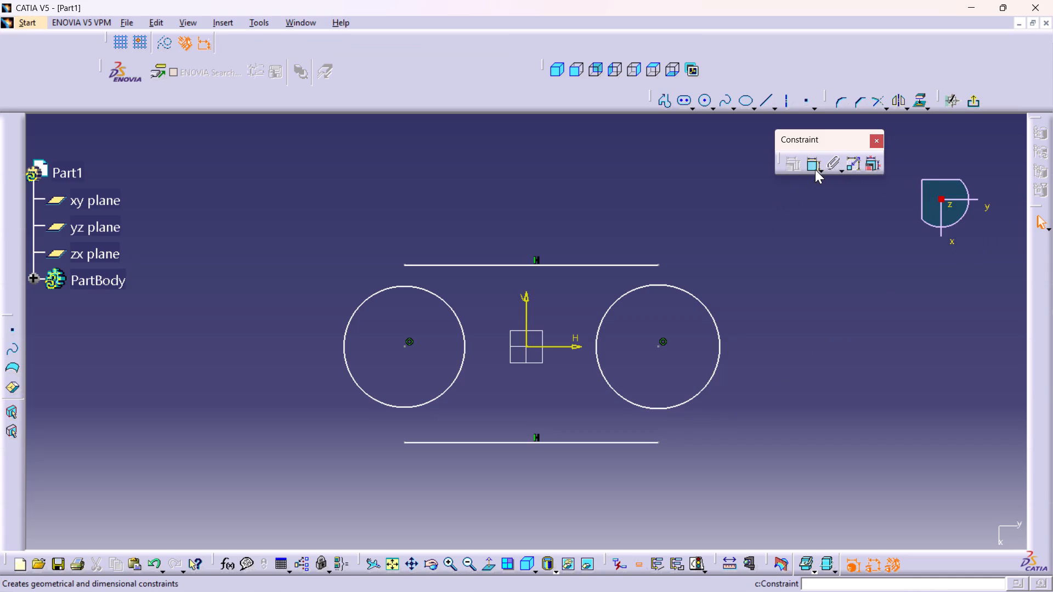
Dimension the diameters of both circles, placing each dimension outside and above its circle.
{"action": "double_click", "coordinate": [814, 166]}
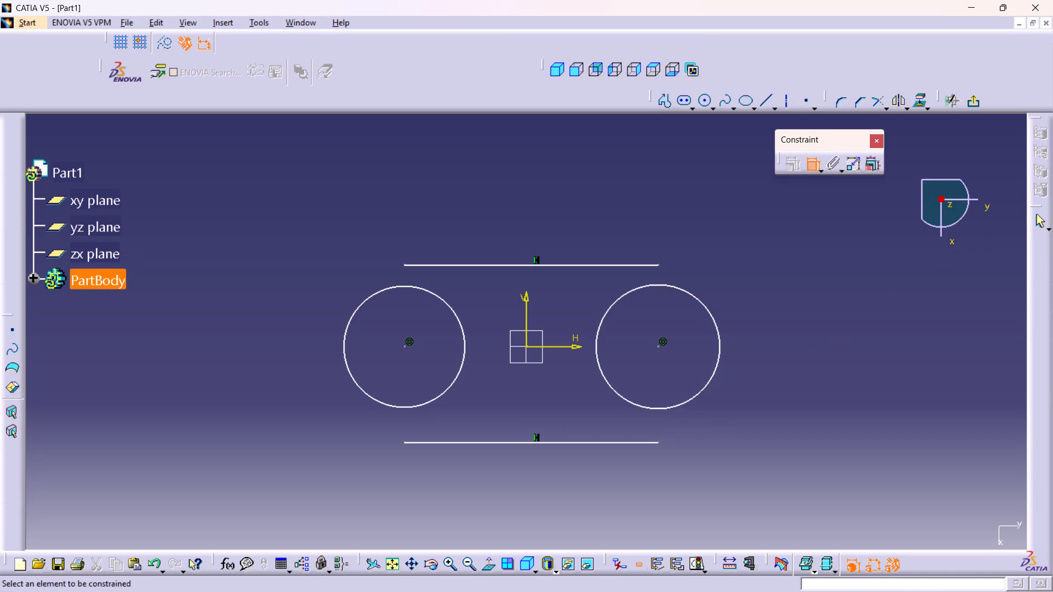
{"action": "left_click", "coordinate": [716, 325]}
{"action": "left_click", "coordinate": [756, 270]}
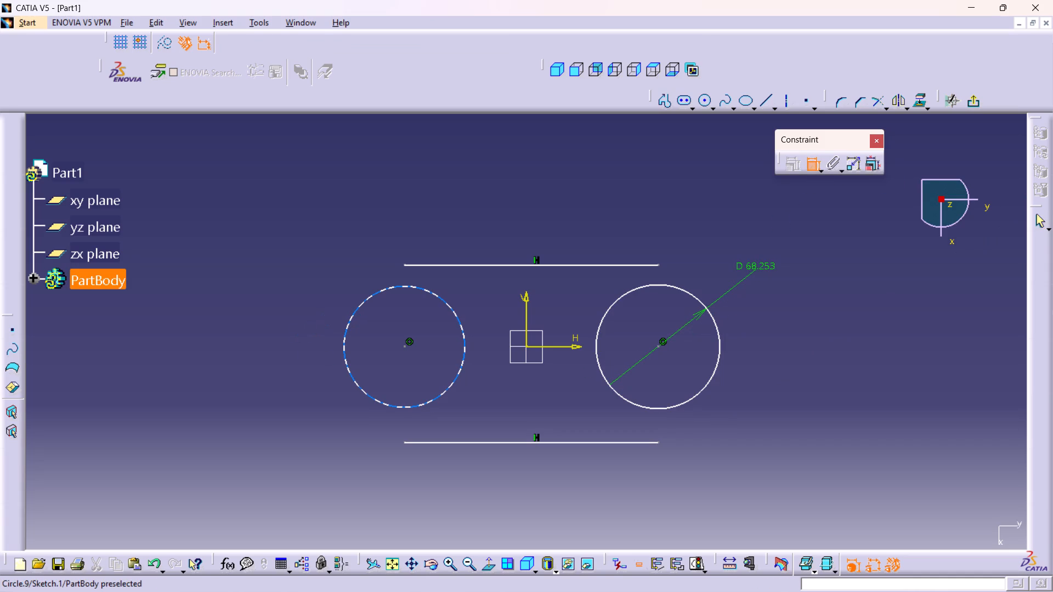
{"action": "left_click", "coordinate": [354, 316]}
{"action": "left_click", "coordinate": [303, 254]}
Open the diameter dimension of the circle on the negative H side for editing.
{"action": "double_click", "coordinate": [302, 248]}
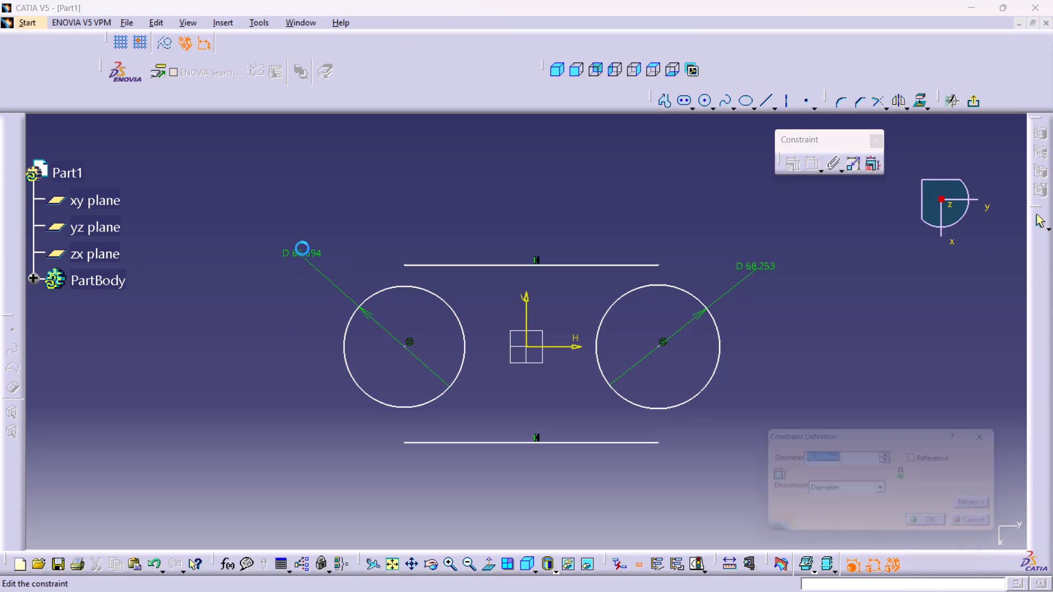
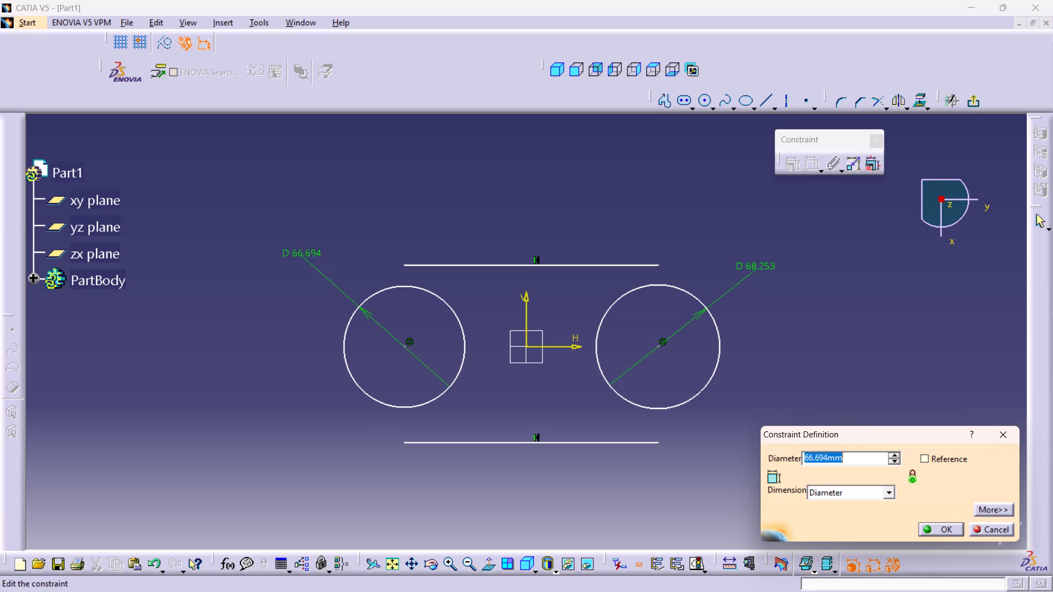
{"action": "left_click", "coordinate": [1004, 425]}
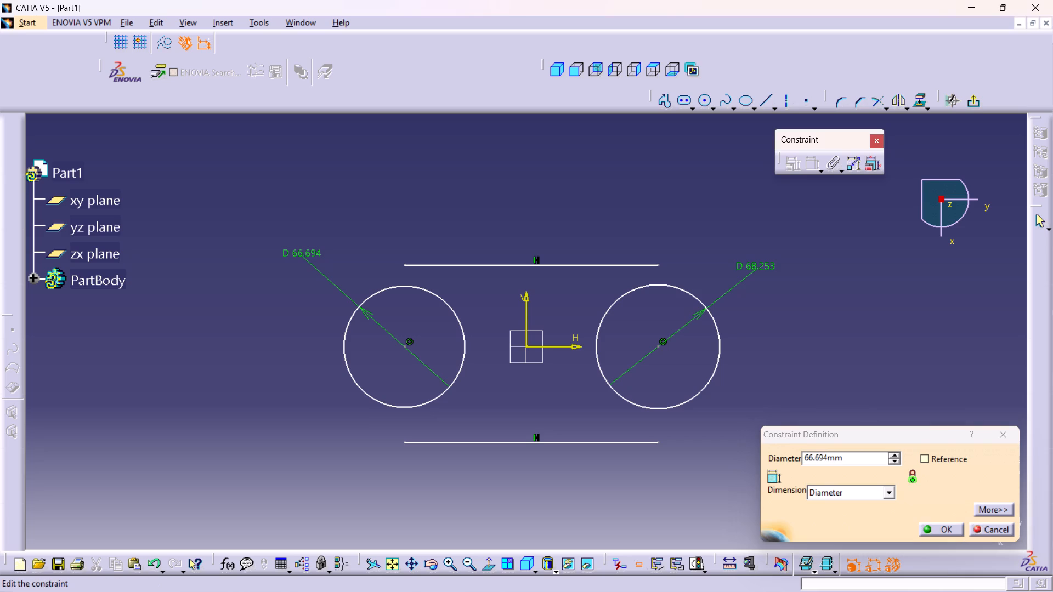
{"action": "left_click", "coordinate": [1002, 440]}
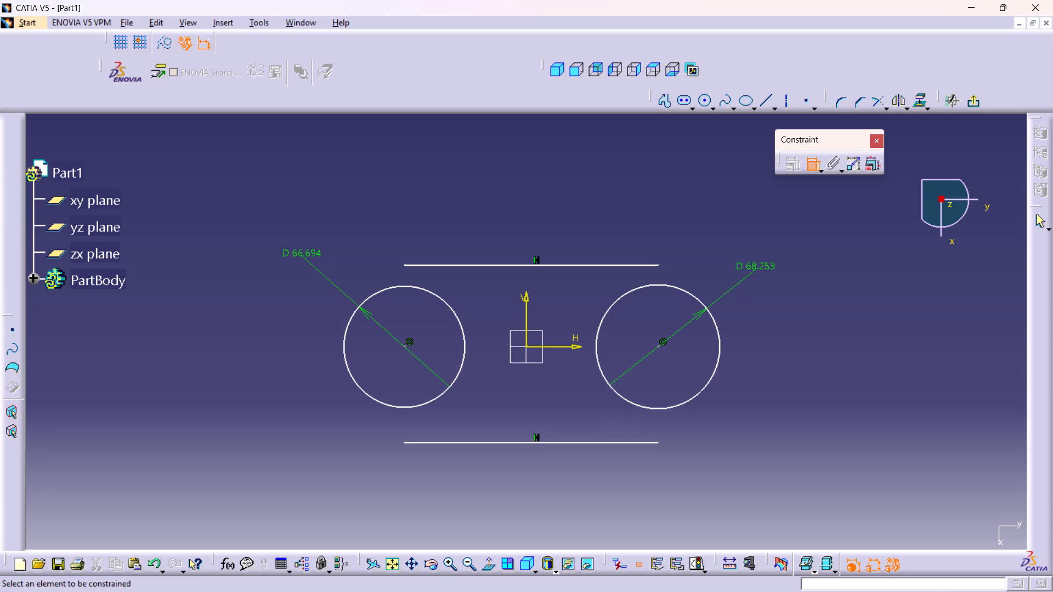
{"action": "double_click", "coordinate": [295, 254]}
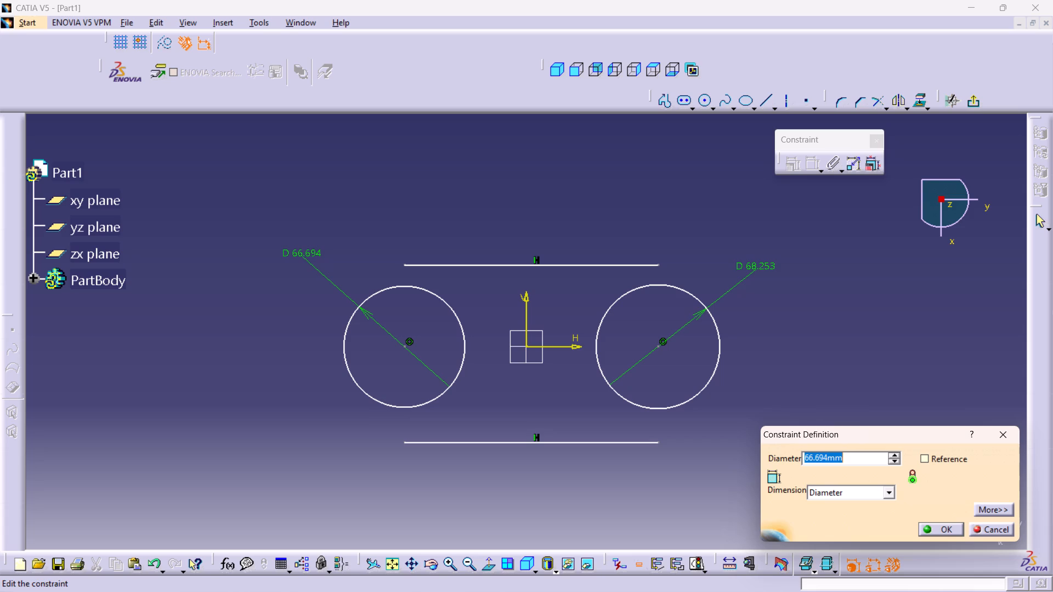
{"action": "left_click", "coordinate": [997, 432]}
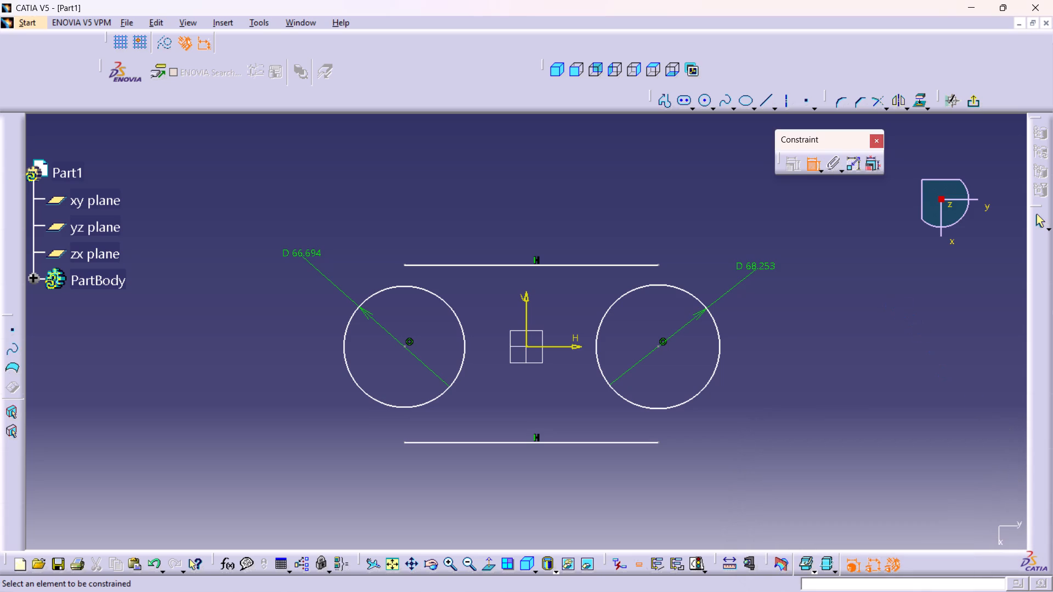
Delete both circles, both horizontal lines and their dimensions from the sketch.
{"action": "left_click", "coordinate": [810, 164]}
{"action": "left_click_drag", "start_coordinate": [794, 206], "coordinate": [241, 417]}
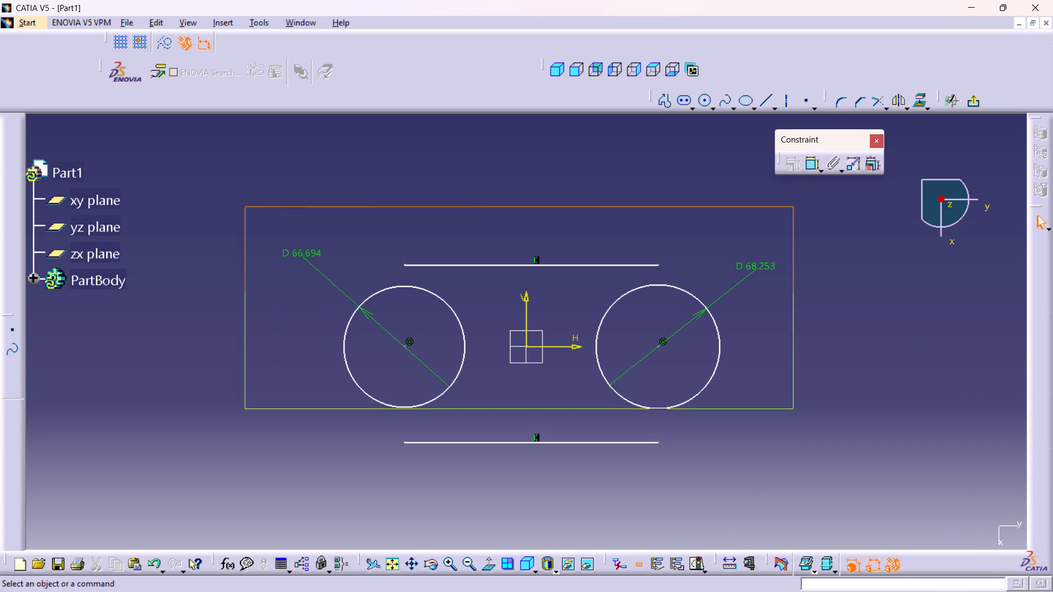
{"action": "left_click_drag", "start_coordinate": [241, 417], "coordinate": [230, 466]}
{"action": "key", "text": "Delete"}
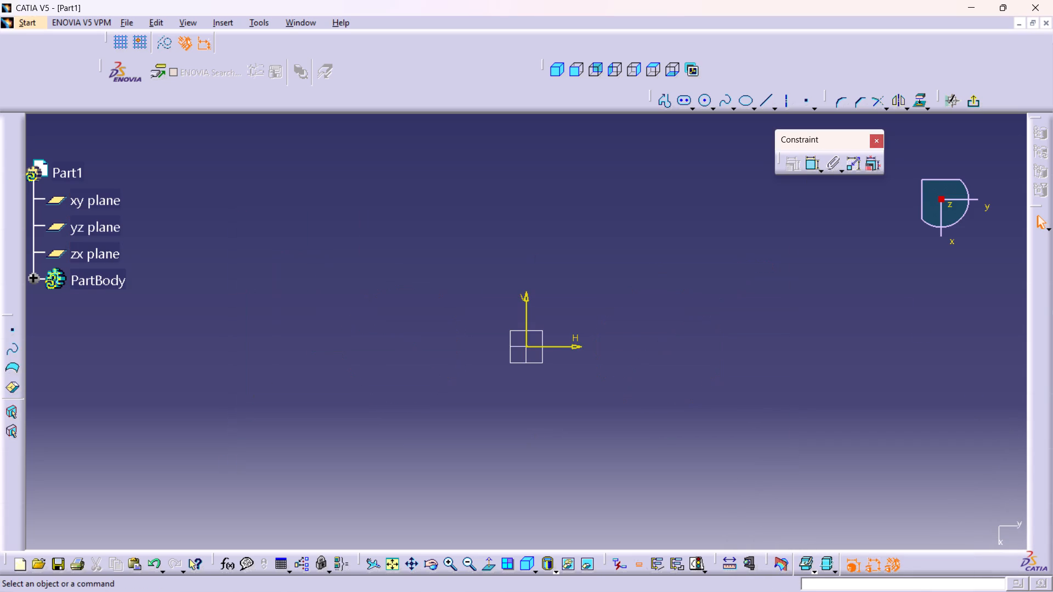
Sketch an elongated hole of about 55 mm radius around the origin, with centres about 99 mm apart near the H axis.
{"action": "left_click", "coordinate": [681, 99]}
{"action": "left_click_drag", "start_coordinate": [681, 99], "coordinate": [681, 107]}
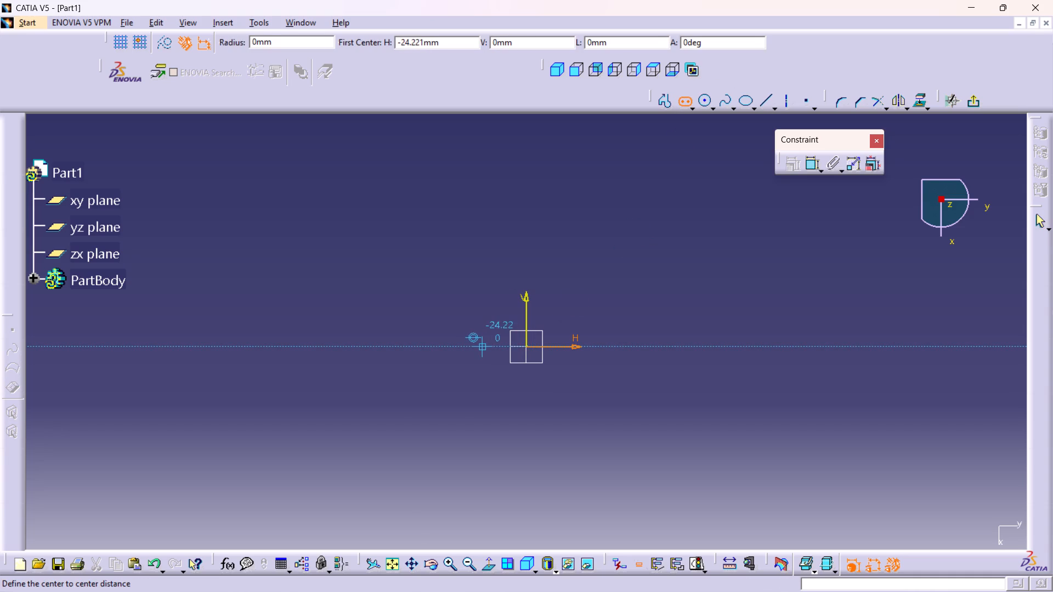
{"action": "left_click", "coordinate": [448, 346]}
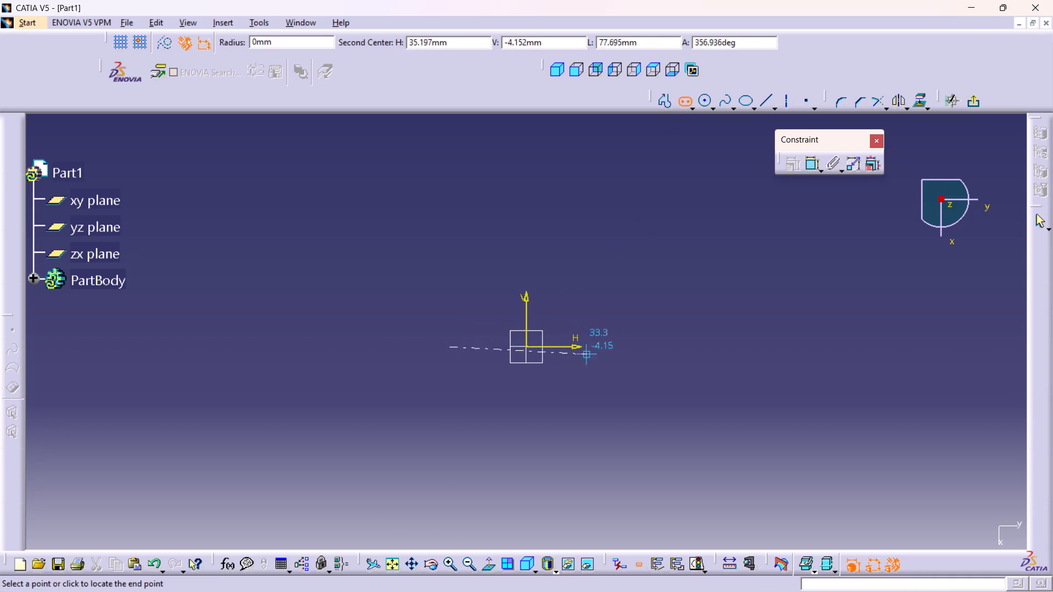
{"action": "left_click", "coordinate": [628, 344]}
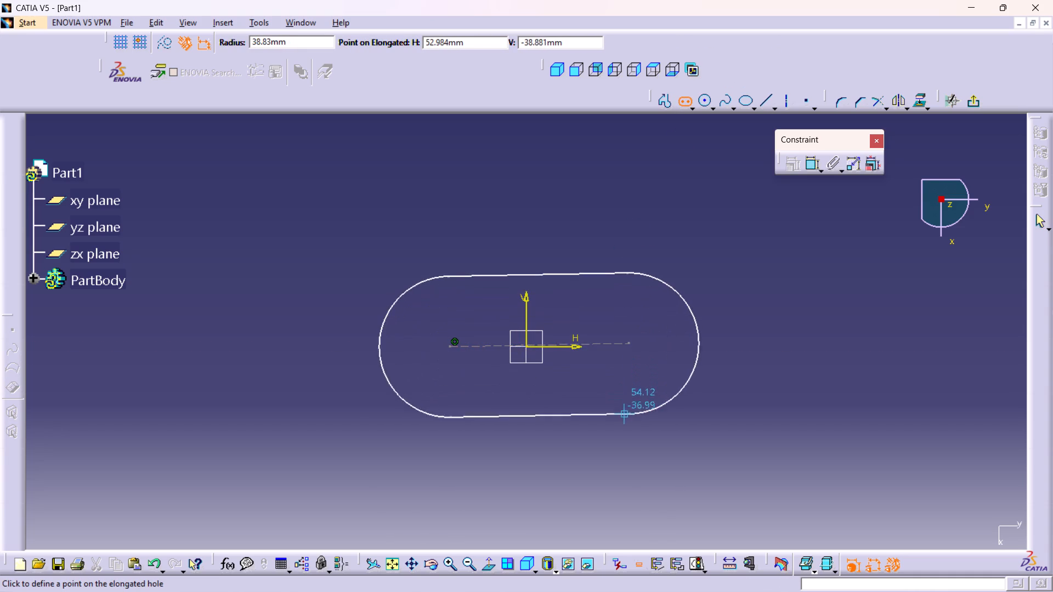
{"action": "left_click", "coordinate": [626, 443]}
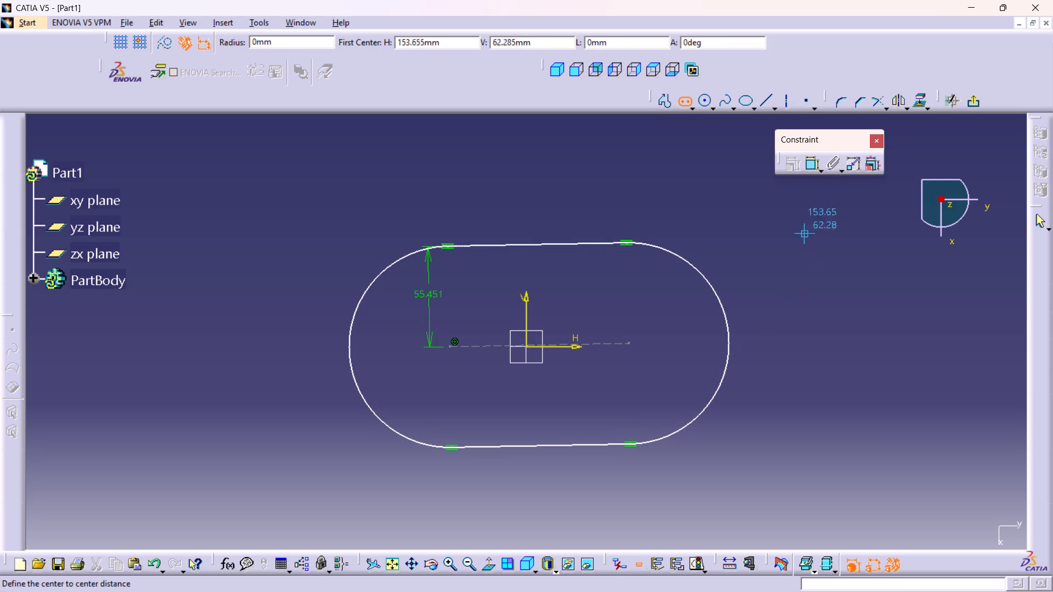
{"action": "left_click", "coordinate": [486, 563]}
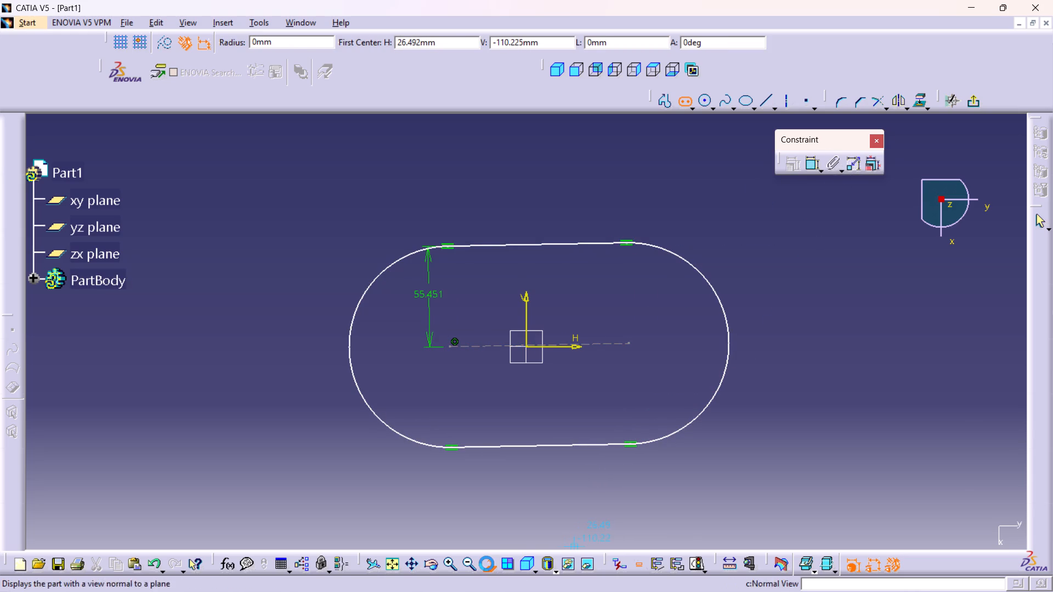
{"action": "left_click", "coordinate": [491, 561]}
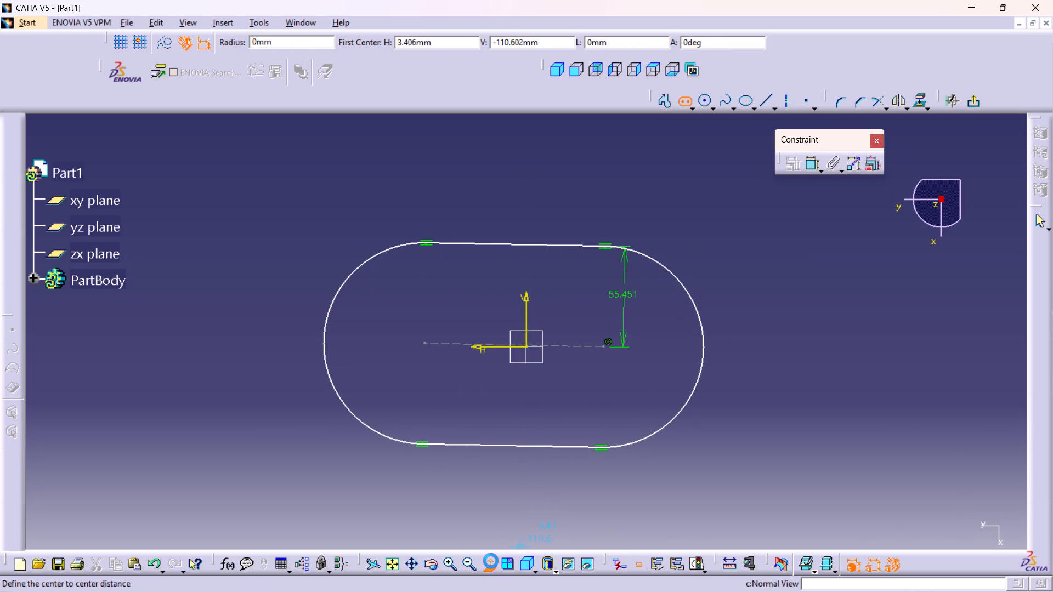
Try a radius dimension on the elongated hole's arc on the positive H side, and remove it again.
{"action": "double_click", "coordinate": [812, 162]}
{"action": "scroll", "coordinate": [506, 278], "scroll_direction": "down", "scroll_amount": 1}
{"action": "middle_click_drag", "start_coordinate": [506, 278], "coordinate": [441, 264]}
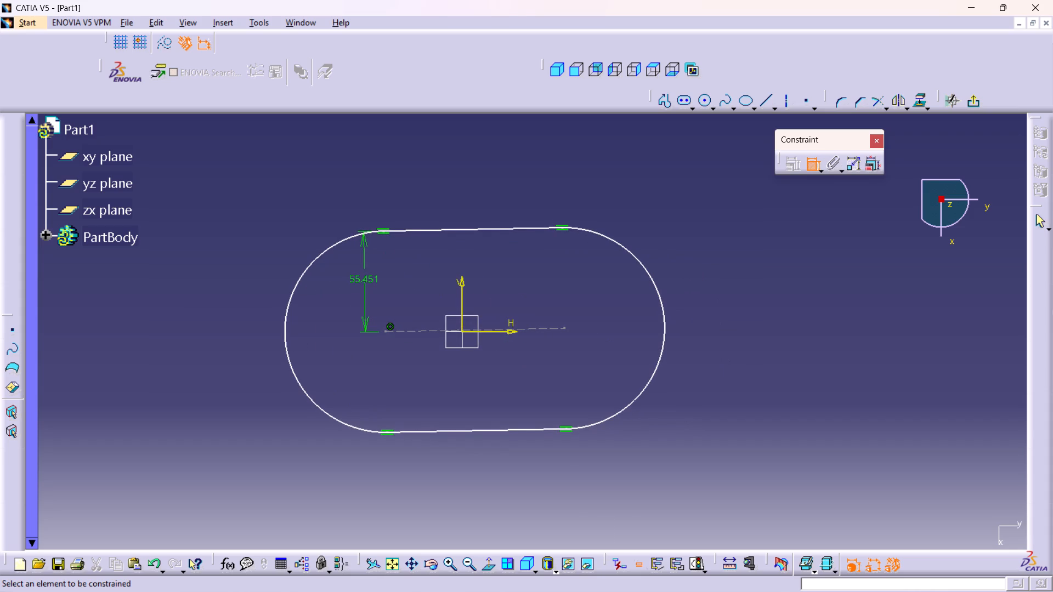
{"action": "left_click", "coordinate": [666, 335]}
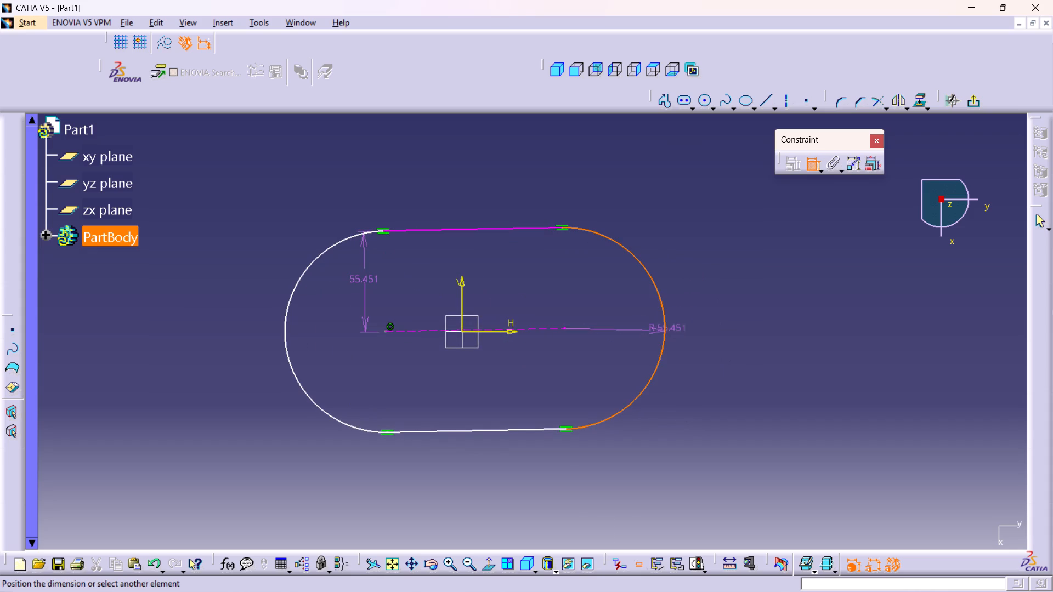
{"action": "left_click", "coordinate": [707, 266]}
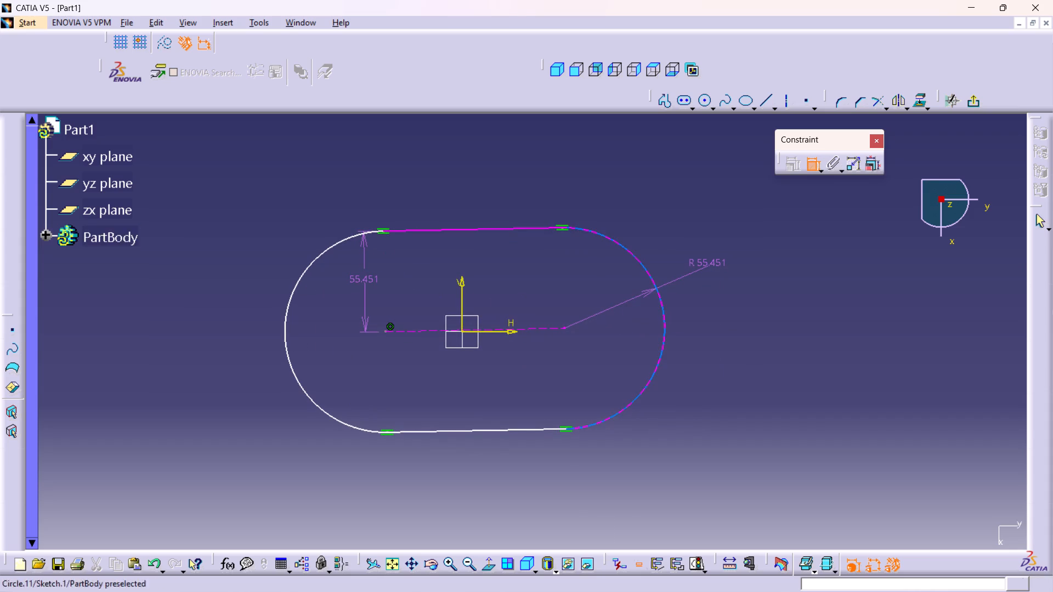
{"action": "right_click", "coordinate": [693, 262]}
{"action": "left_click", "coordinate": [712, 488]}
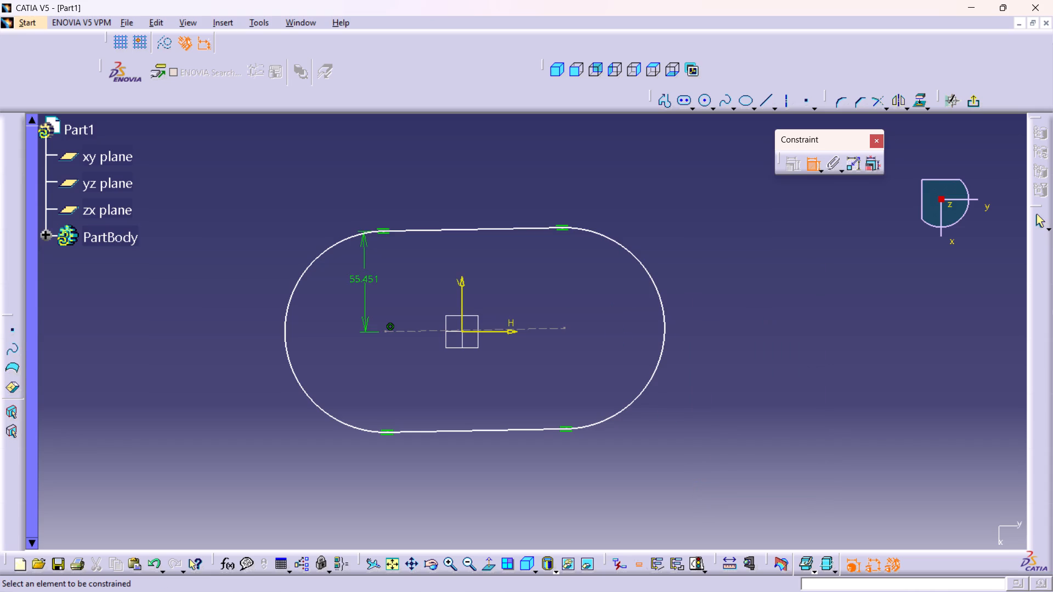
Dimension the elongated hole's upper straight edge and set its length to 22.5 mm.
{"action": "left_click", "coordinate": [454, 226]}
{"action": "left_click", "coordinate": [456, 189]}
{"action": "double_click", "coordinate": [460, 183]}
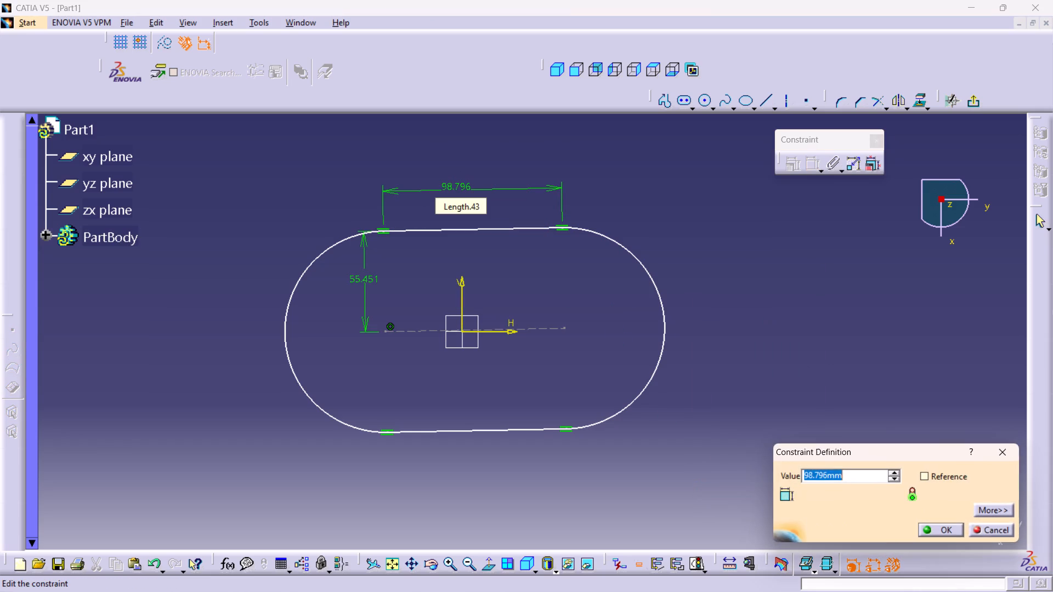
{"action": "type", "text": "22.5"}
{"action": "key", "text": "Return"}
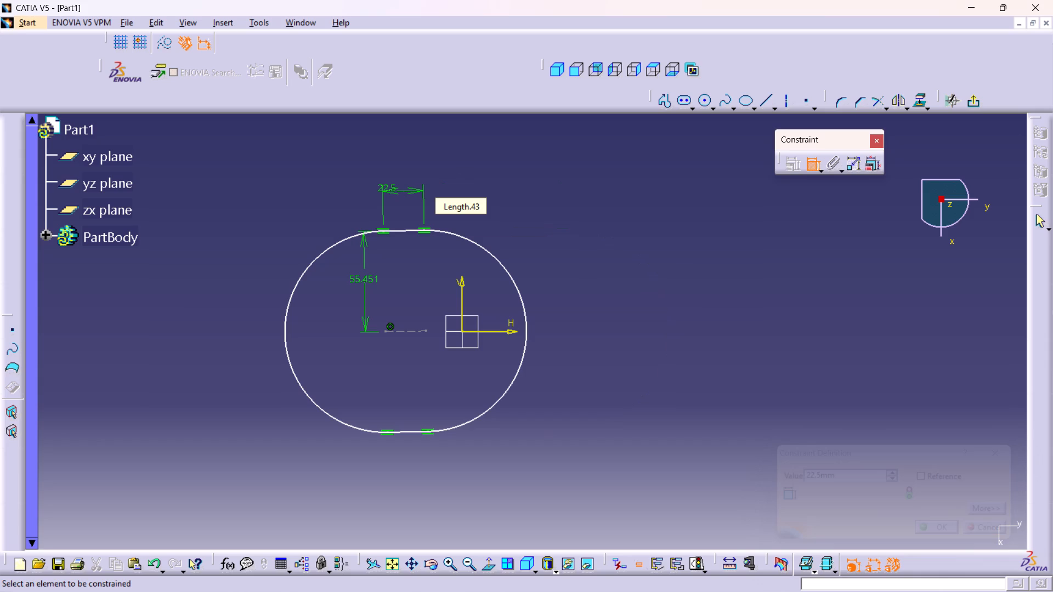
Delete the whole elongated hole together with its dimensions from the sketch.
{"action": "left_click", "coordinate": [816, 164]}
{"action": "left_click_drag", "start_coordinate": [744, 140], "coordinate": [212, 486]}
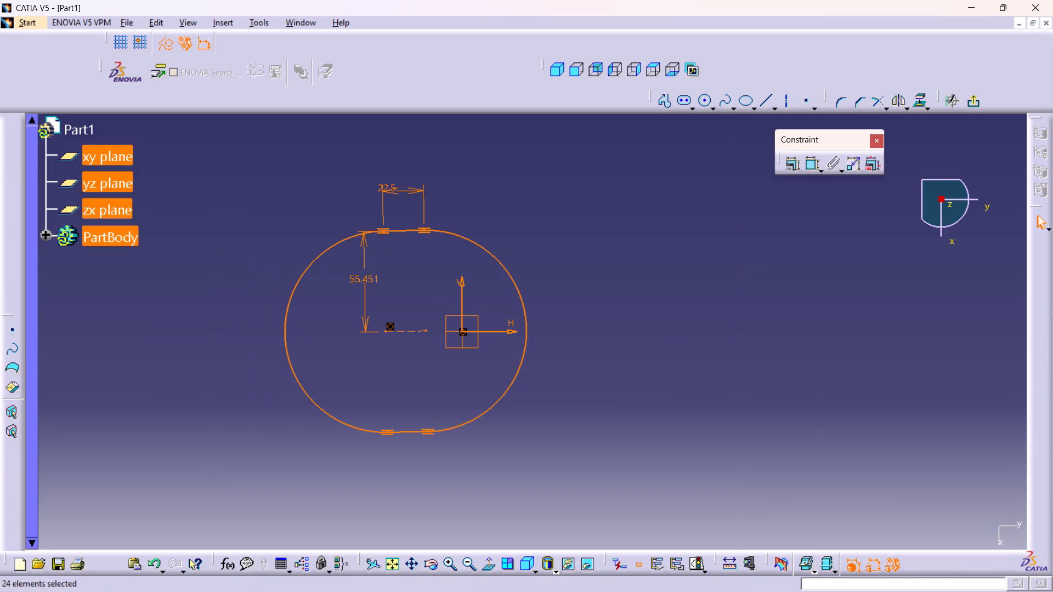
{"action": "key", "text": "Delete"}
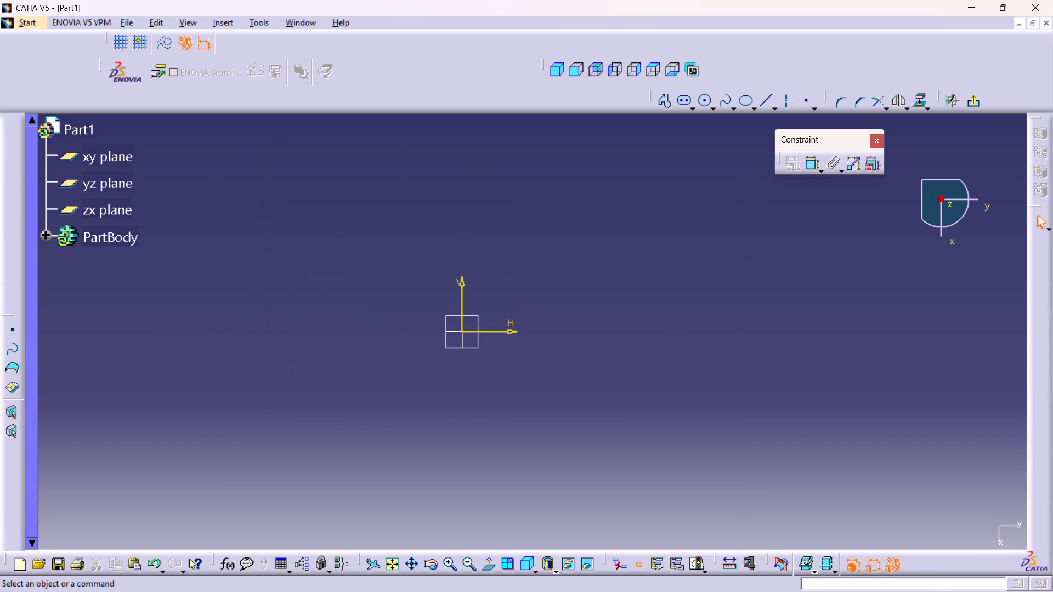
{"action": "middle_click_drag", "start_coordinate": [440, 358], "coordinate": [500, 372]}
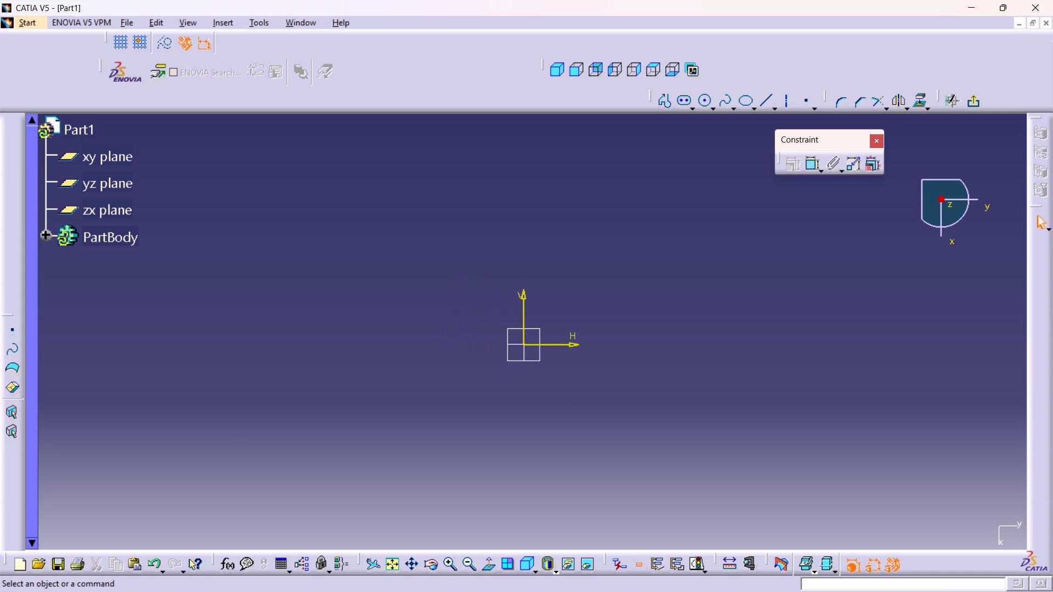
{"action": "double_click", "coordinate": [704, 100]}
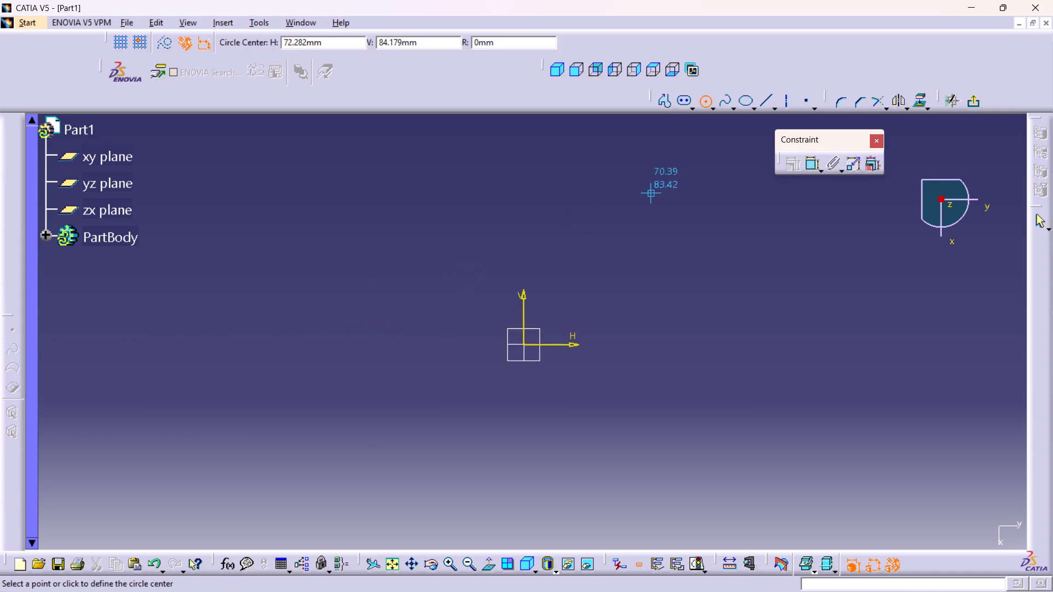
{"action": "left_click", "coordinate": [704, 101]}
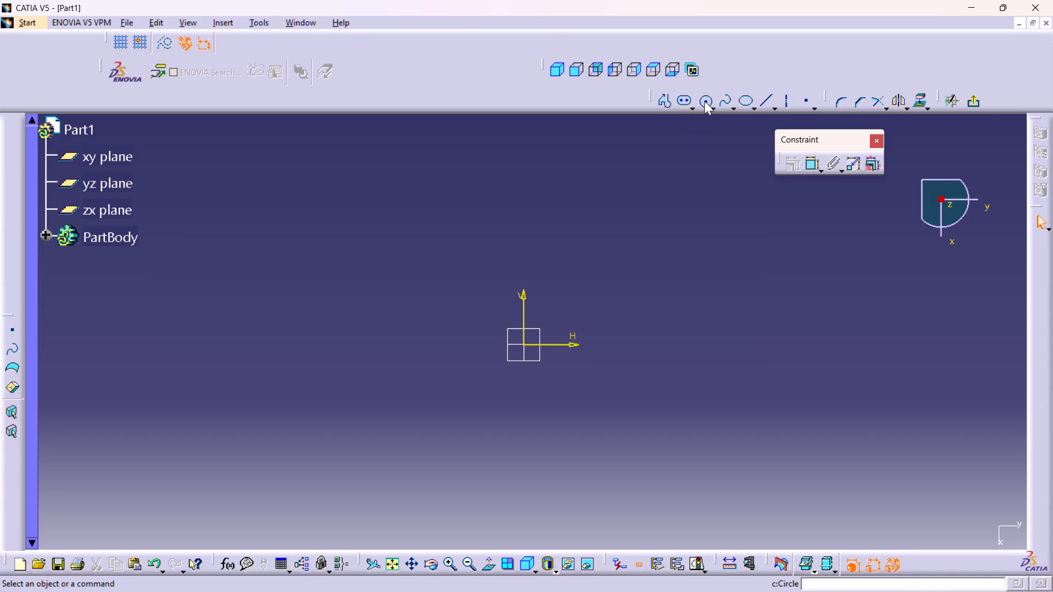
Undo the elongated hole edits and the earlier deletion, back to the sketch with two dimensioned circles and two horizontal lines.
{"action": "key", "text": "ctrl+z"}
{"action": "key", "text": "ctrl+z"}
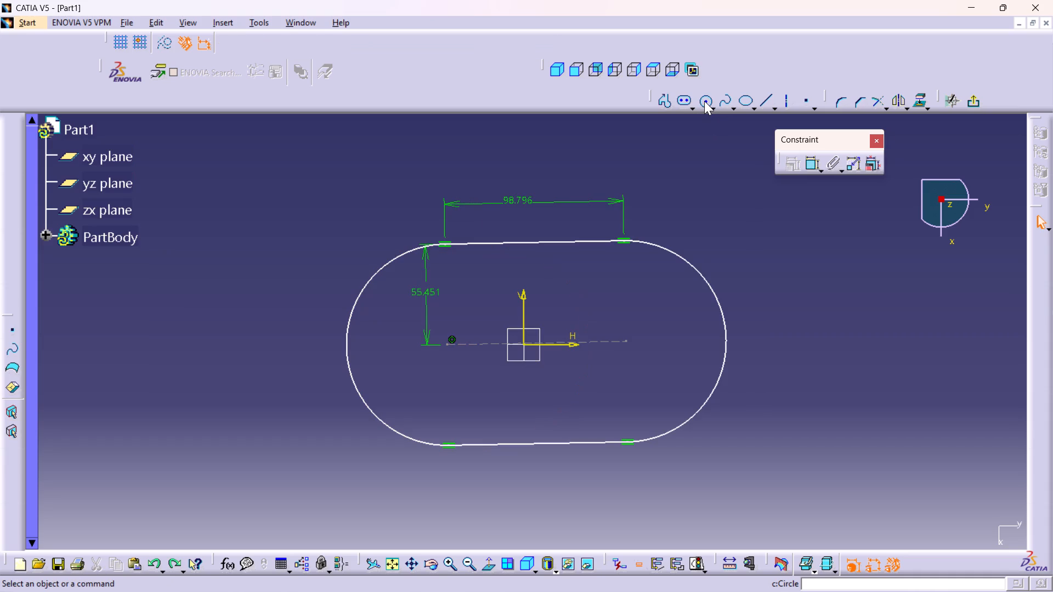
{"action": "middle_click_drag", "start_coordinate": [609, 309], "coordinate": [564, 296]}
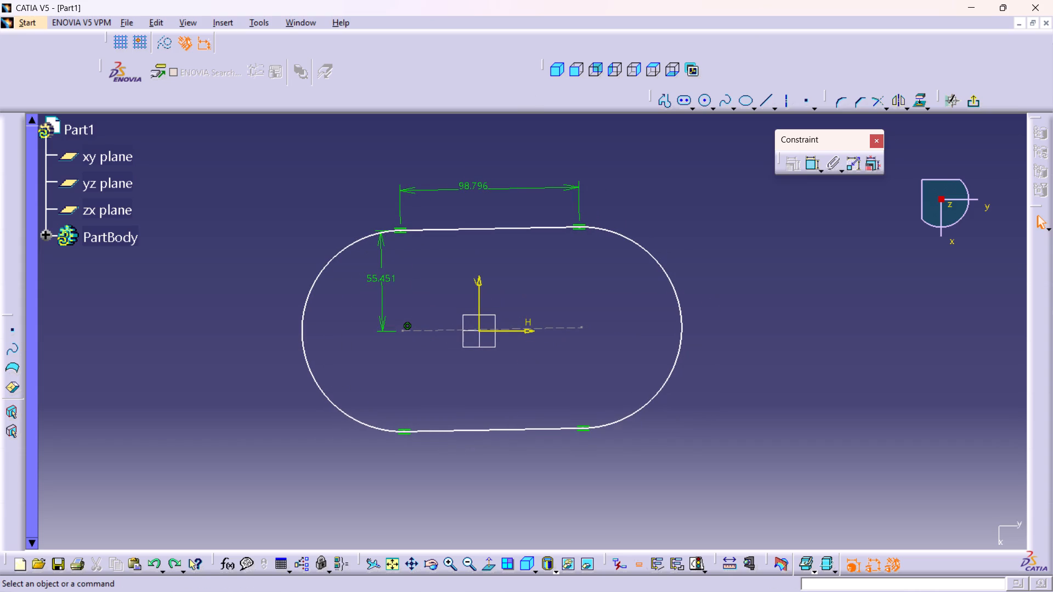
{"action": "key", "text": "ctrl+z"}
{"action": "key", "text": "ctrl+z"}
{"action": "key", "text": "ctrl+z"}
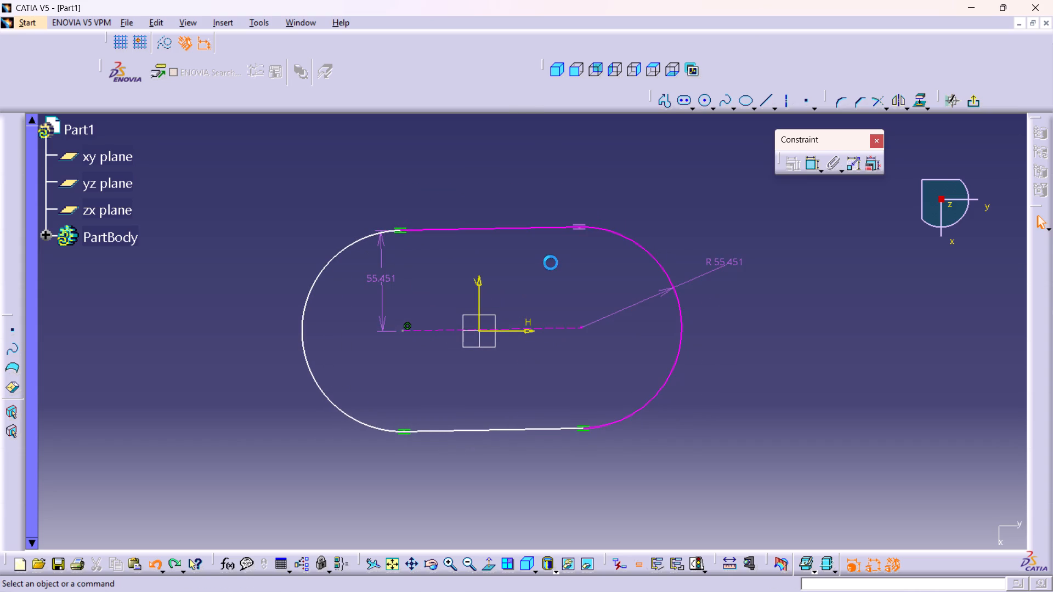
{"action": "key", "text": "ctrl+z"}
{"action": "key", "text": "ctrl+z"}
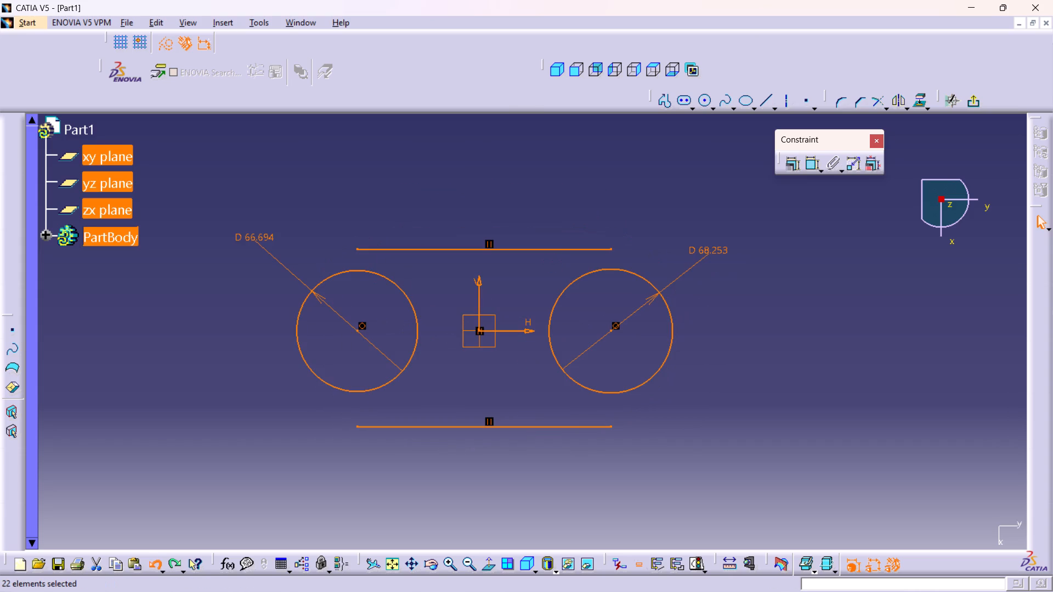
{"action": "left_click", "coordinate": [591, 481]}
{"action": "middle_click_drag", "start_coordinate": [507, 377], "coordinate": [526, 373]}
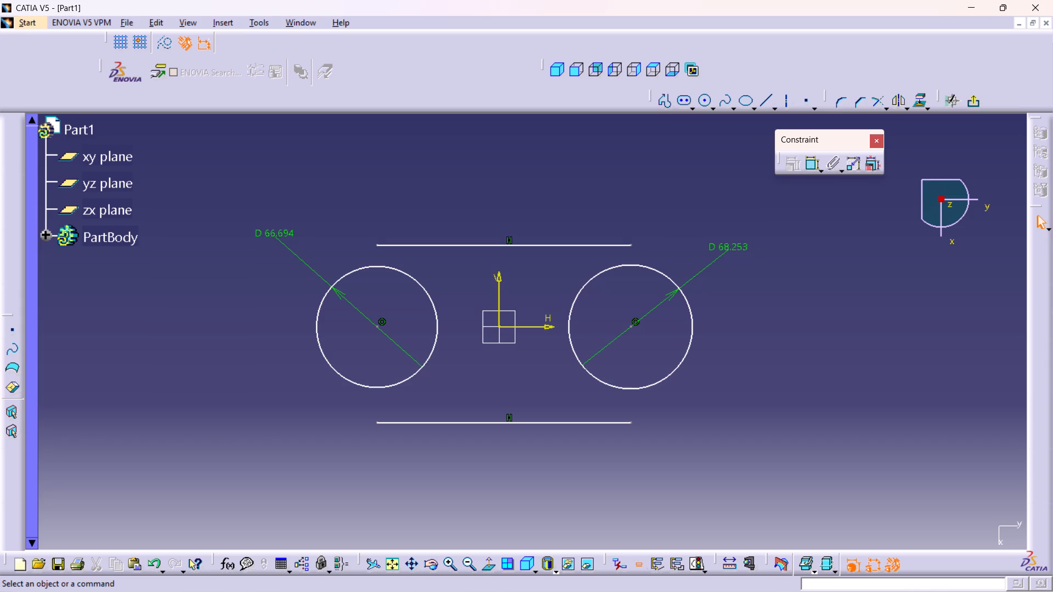
Set the diameter of the circle on the negative H side to 36 mm.
{"action": "double_click", "coordinate": [279, 233]}
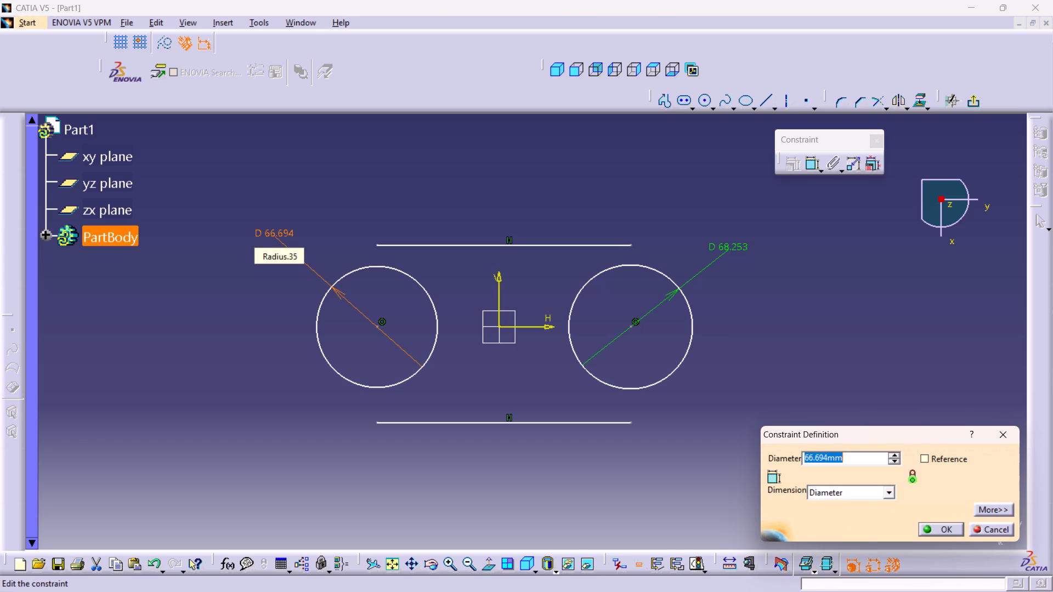
{"action": "double_click", "coordinate": [279, 234]}
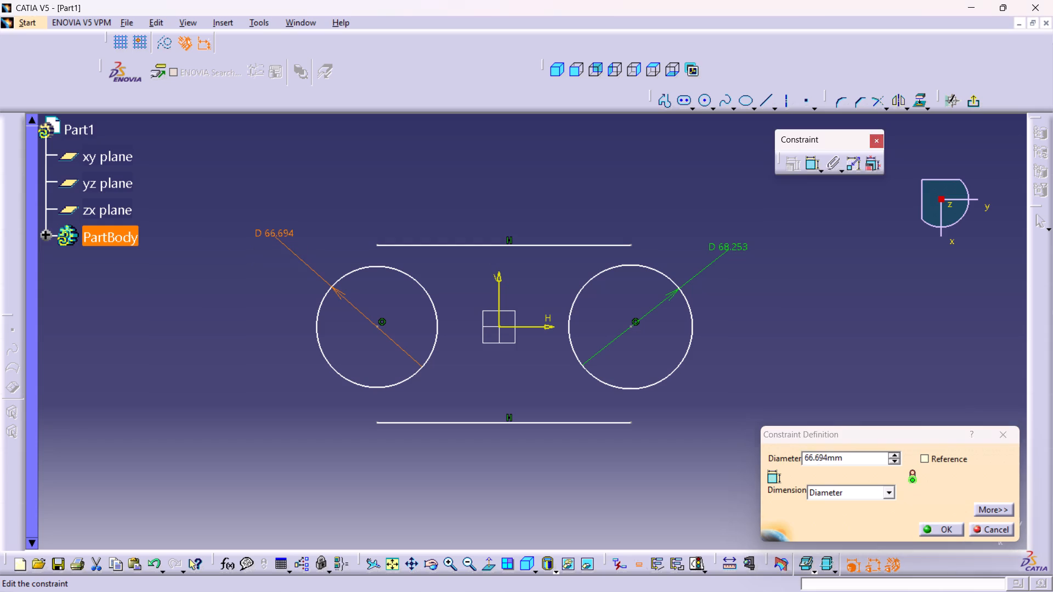
{"action": "left_click", "coordinate": [279, 234]}
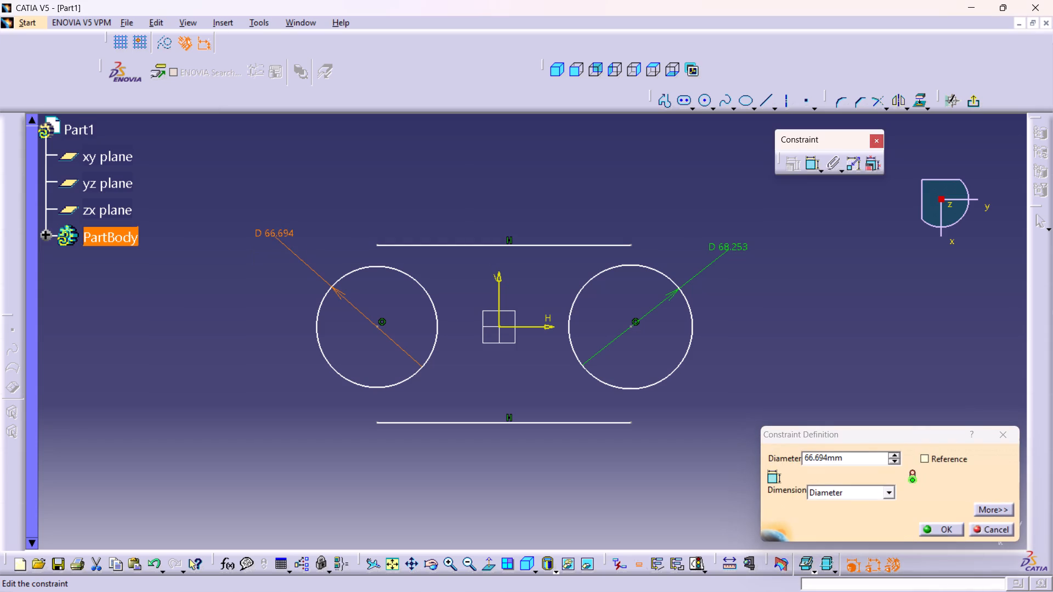
{"action": "double_click", "coordinate": [279, 234]}
{"action": "type", "text": "36"}
{"action": "key", "text": "Return"}
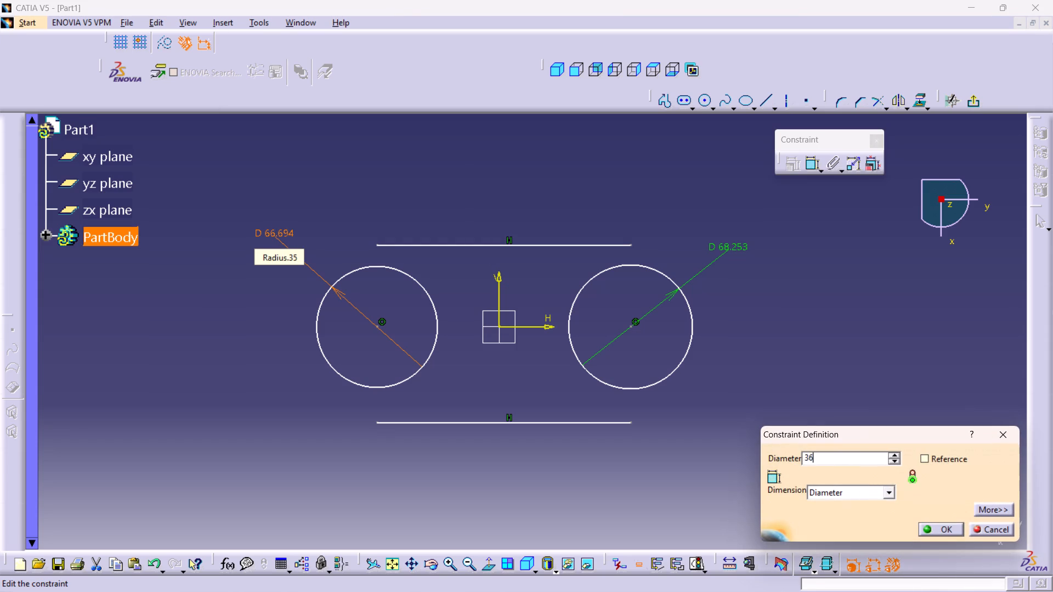
Set the diameter of the circle on the positive H side to 36 mm.
{"action": "double_click", "coordinate": [733, 246]}
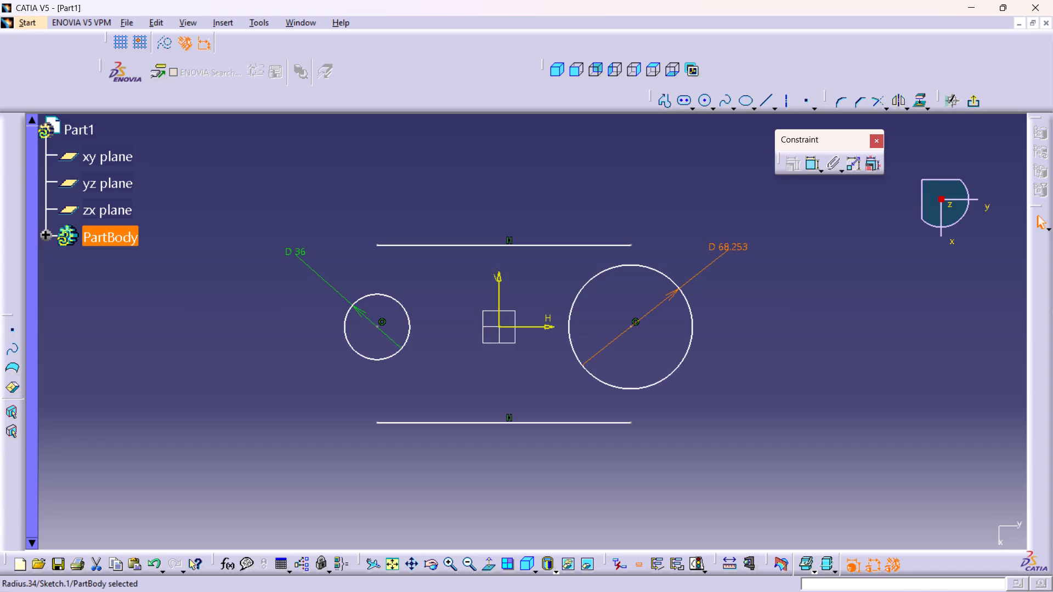
{"action": "double_click", "coordinate": [734, 244]}
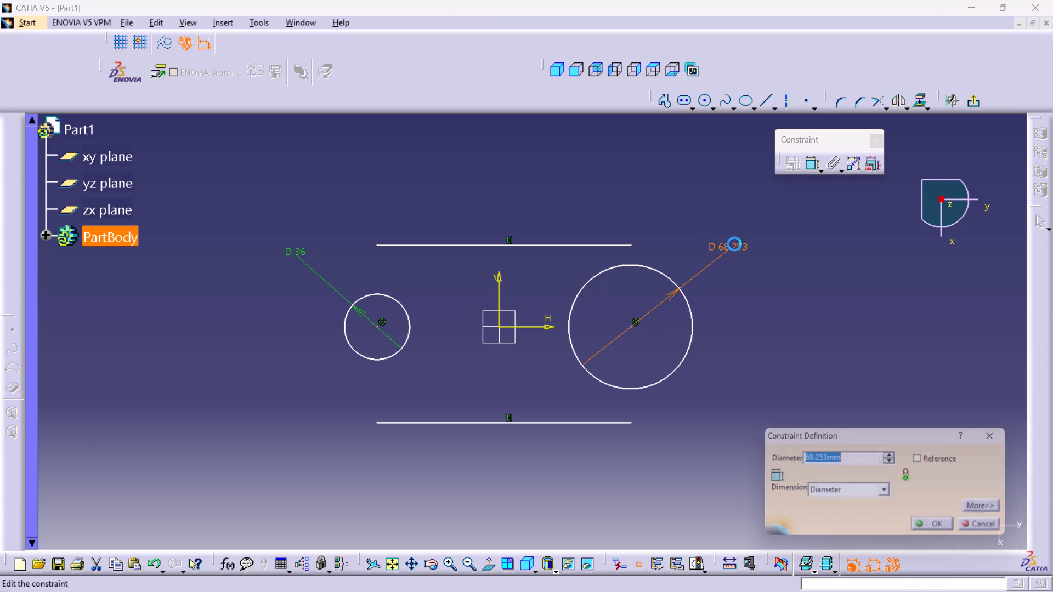
{"action": "type", "text": "36"}
{"action": "key", "text": "Return"}
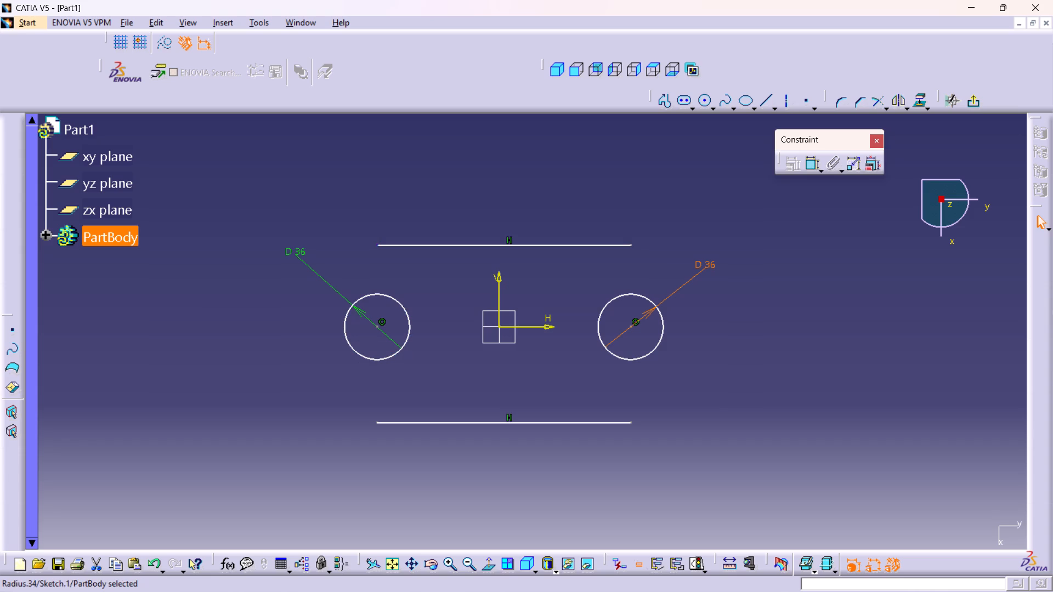
Constrain the upper line's negative-H endpoint coincident with the 36 mm circle on the negative H side.
{"action": "double_click", "coordinate": [813, 159]}
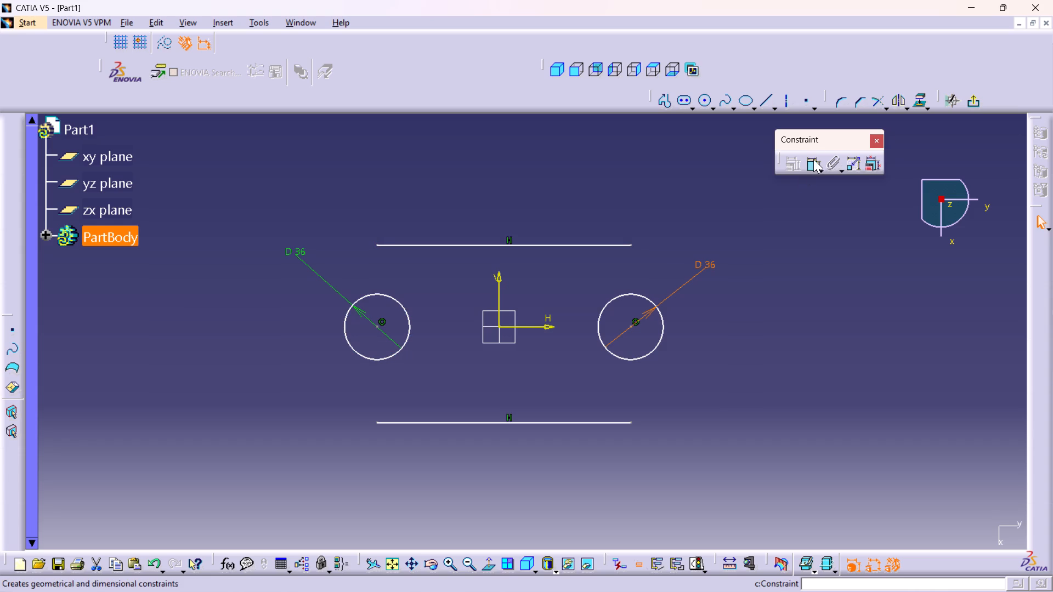
{"action": "left_click", "coordinate": [378, 245]}
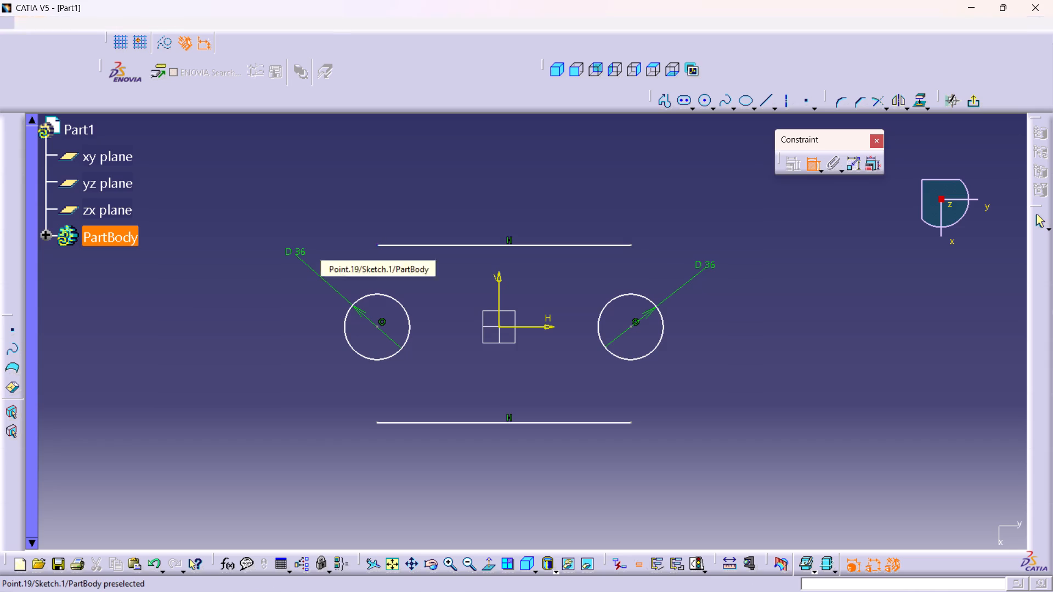
{"action": "left_click", "coordinate": [373, 293]}
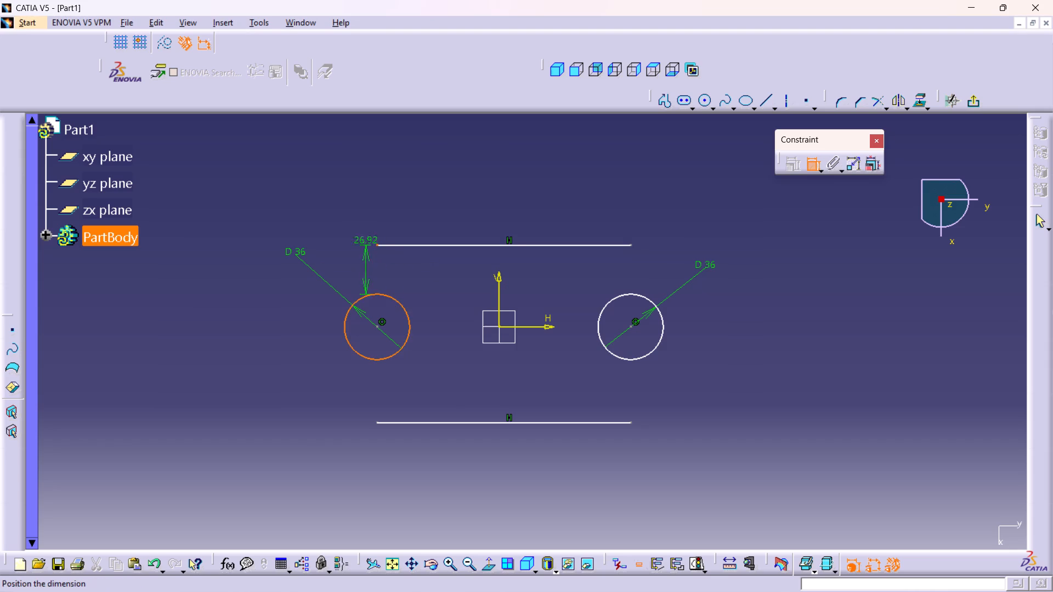
{"action": "right_click", "coordinate": [359, 218]}
{"action": "left_click", "coordinate": [408, 338]}
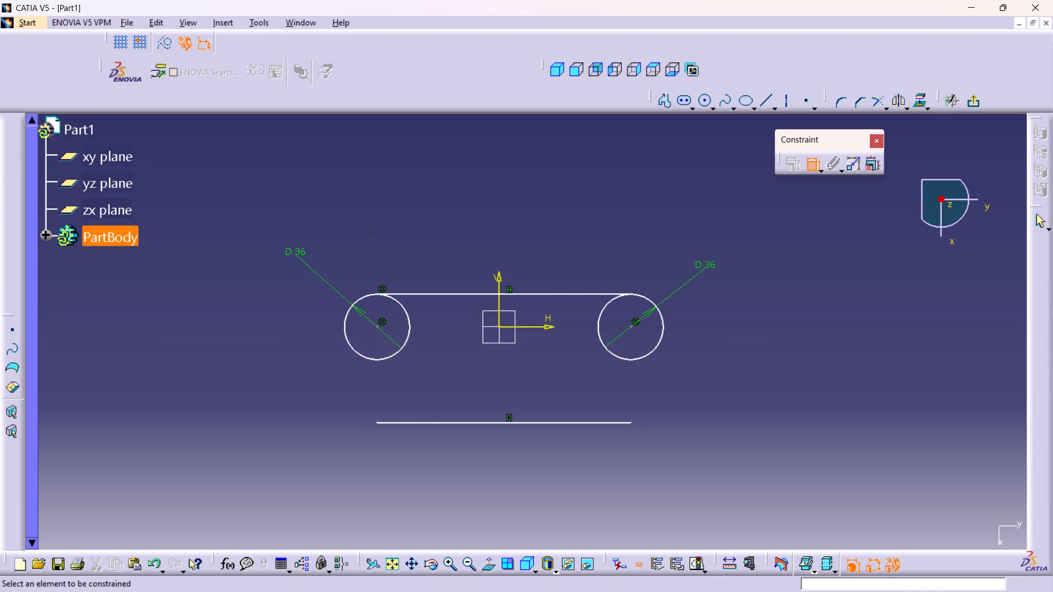
Constrain the upper line's positive-H endpoint coincident with the 36 mm circle on the positive H side.
{"action": "middle_click_drag", "start_coordinate": [633, 309], "coordinate": [626, 212]}
{"action": "right_click", "coordinate": [633, 309]}
{"action": "middle_click_drag", "start_coordinate": [784, 276], "coordinate": [648, 310]}
{"action": "middle_click_drag", "start_coordinate": [642, 298], "coordinate": [626, 219]}
{"action": "right_click", "coordinate": [641, 298]}
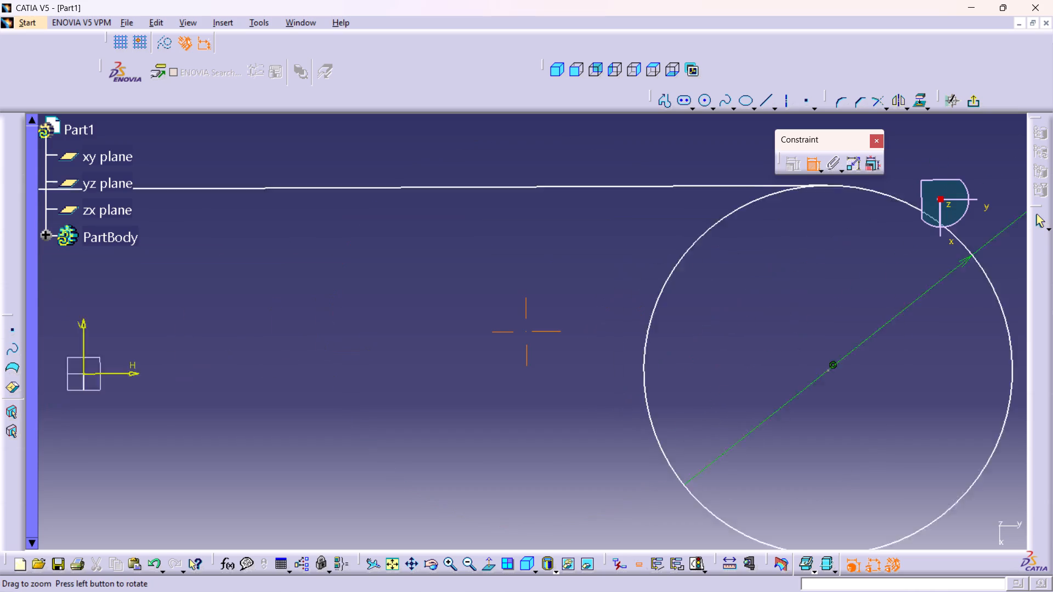
{"action": "middle_click_drag", "start_coordinate": [626, 219], "coordinate": [622, 195]}
{"action": "middle_click_drag", "start_coordinate": [946, 276], "coordinate": [535, 363]}
{"action": "middle_click_drag", "start_coordinate": [495, 317], "coordinate": [517, 190]}
{"action": "right_click", "coordinate": [495, 317]}
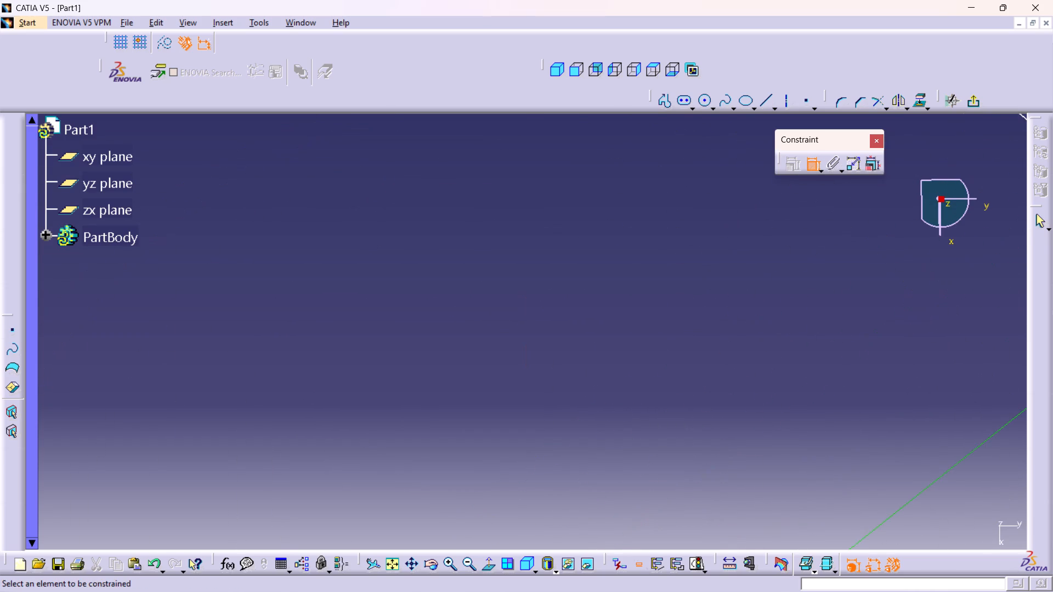
{"action": "middle_click_drag", "start_coordinate": [505, 240], "coordinate": [560, 485]}
{"action": "middle_click_drag", "start_coordinate": [529, 187], "coordinate": [531, 300]}
{"action": "middle_click_drag", "start_coordinate": [526, 318], "coordinate": [520, 277]}
{"action": "right_click", "coordinate": [526, 318]}
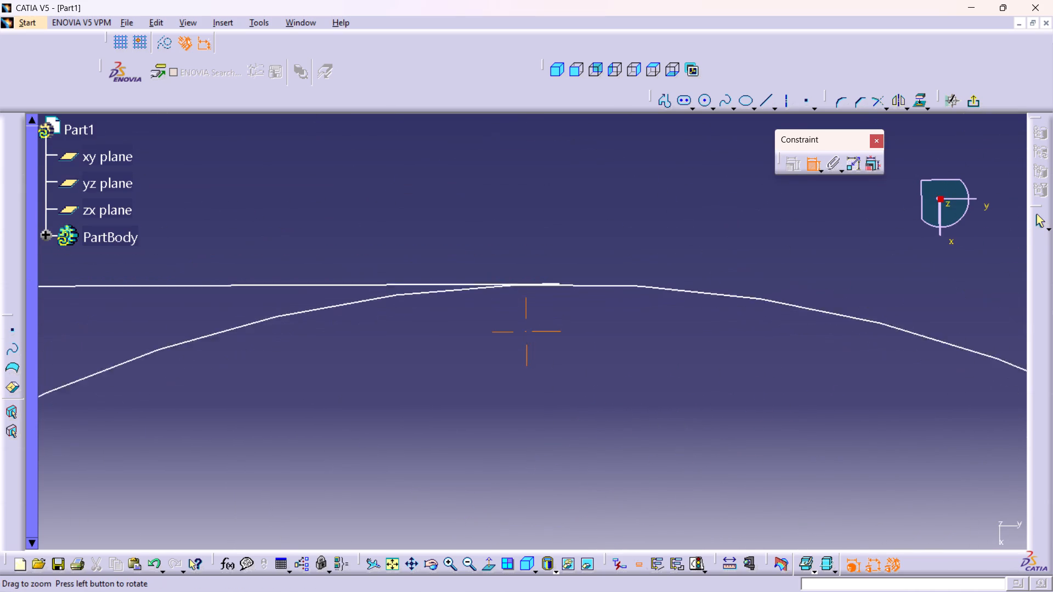
{"action": "middle_click_drag", "start_coordinate": [520, 277], "coordinate": [511, 198]}
{"action": "middle_click_drag", "start_coordinate": [590, 293], "coordinate": [581, 236]}
{"action": "right_click", "coordinate": [590, 293]}
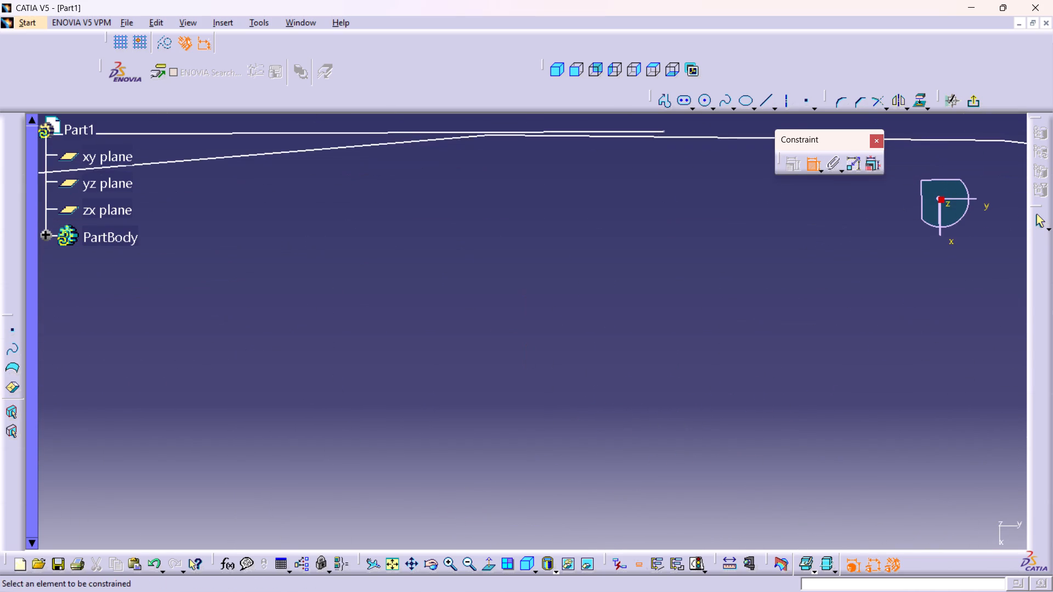
{"action": "middle_click_drag", "start_coordinate": [584, 237], "coordinate": [563, 365]}
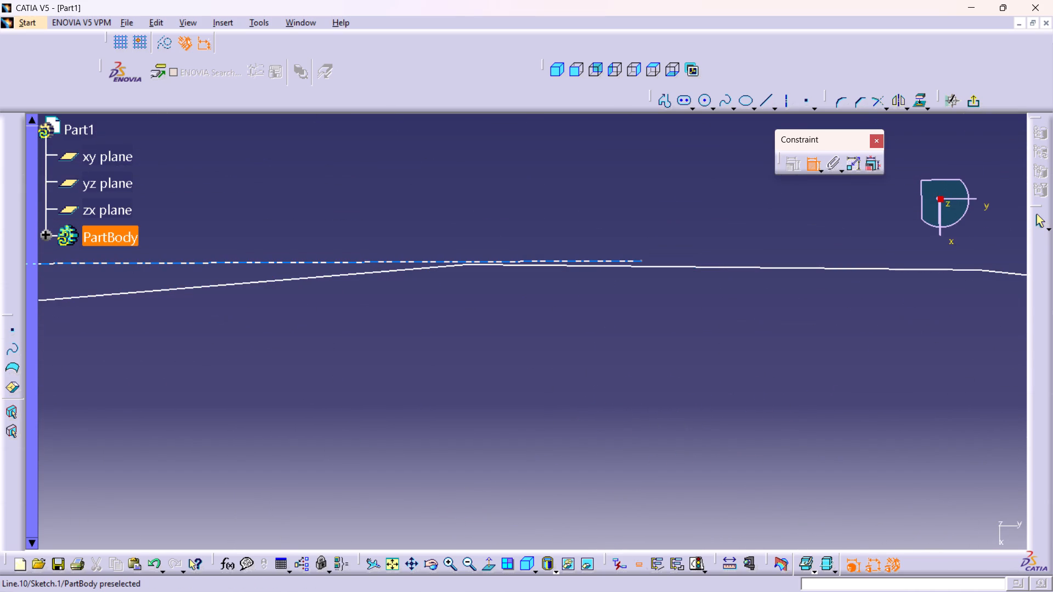
{"action": "left_click", "coordinate": [641, 259]}
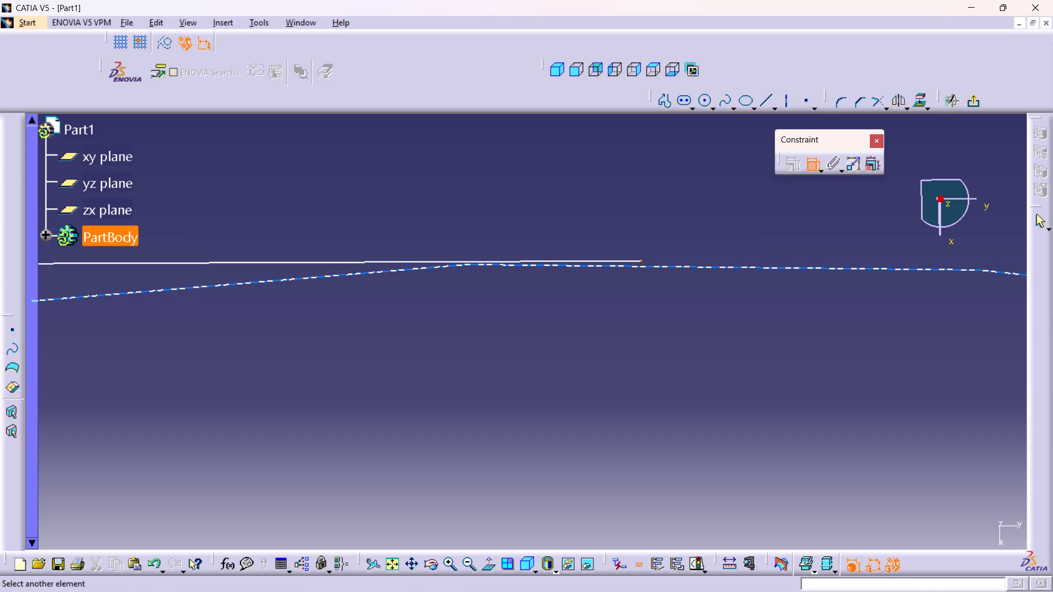
{"action": "left_click", "coordinate": [681, 266]}
{"action": "right_click", "coordinate": [681, 214]}
{"action": "left_click", "coordinate": [720, 329]}
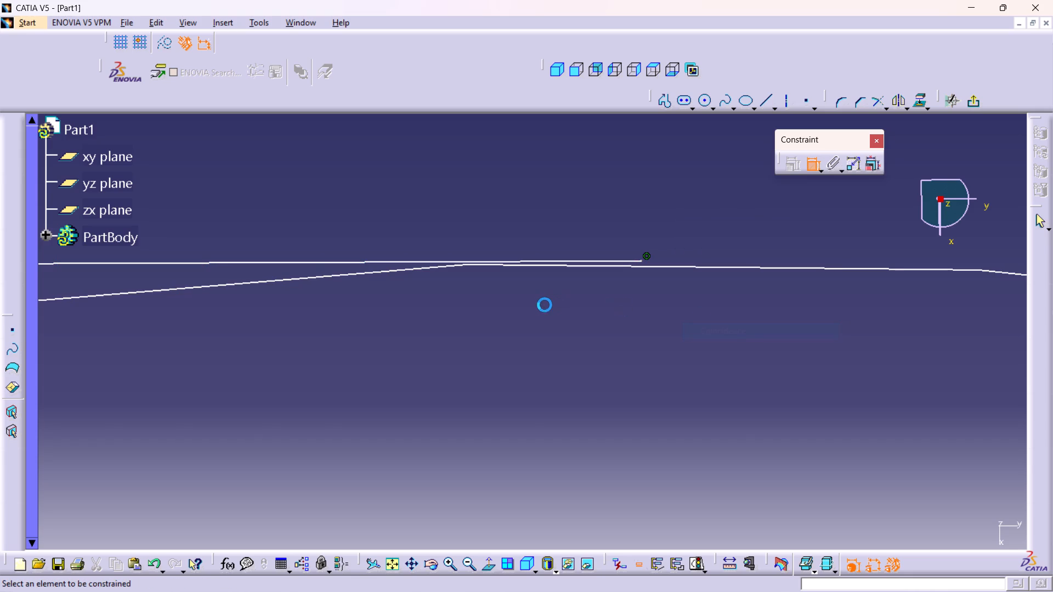
Add a tangency constraint between the upper line and the circle on the negative H side.
{"action": "middle_click_drag", "start_coordinate": [522, 305], "coordinate": [639, 591]}
{"action": "right_click", "coordinate": [522, 305]}
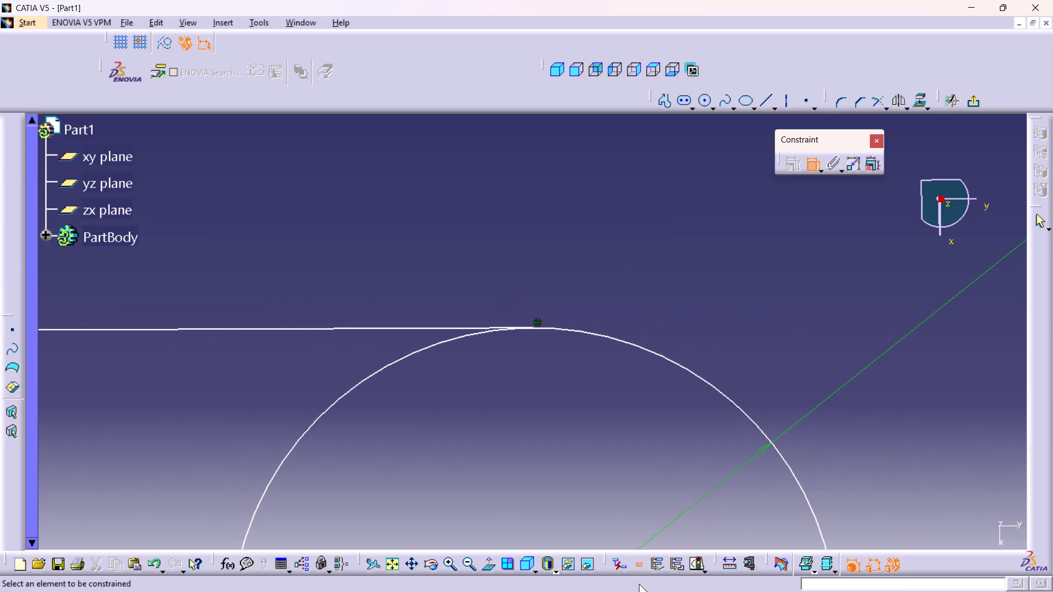
{"action": "middle_click_drag", "start_coordinate": [518, 355], "coordinate": [589, 517]}
{"action": "right_click", "coordinate": [518, 355]}
{"action": "middle_click_drag", "start_coordinate": [341, 270], "coordinate": [405, 339]}
{"action": "right_click", "coordinate": [341, 272]}
{"action": "left_click", "coordinate": [339, 332]}
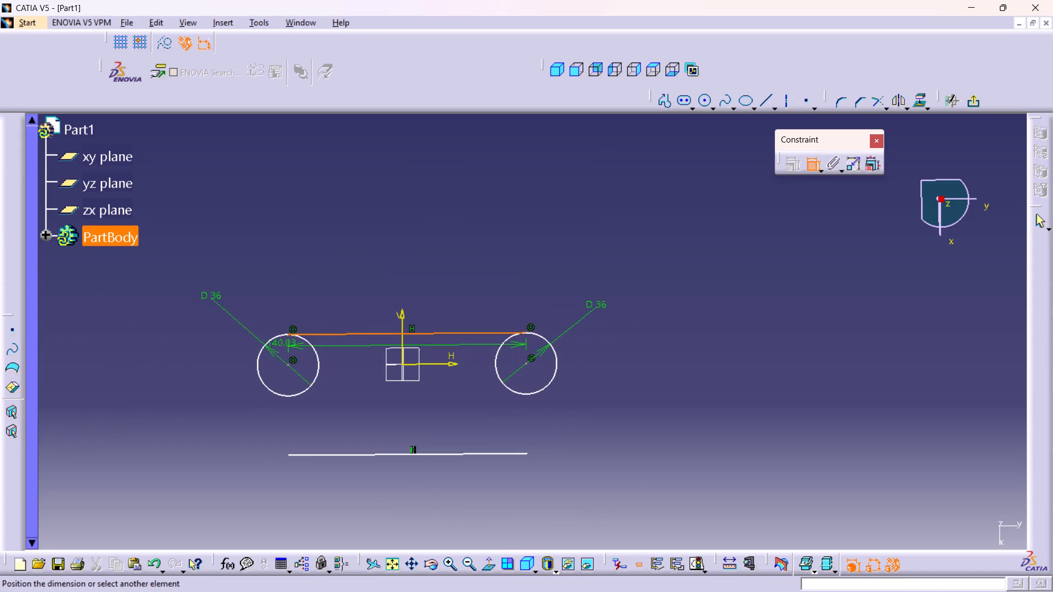
{"action": "left_click", "coordinate": [271, 337]}
{"action": "right_click", "coordinate": [285, 272]}
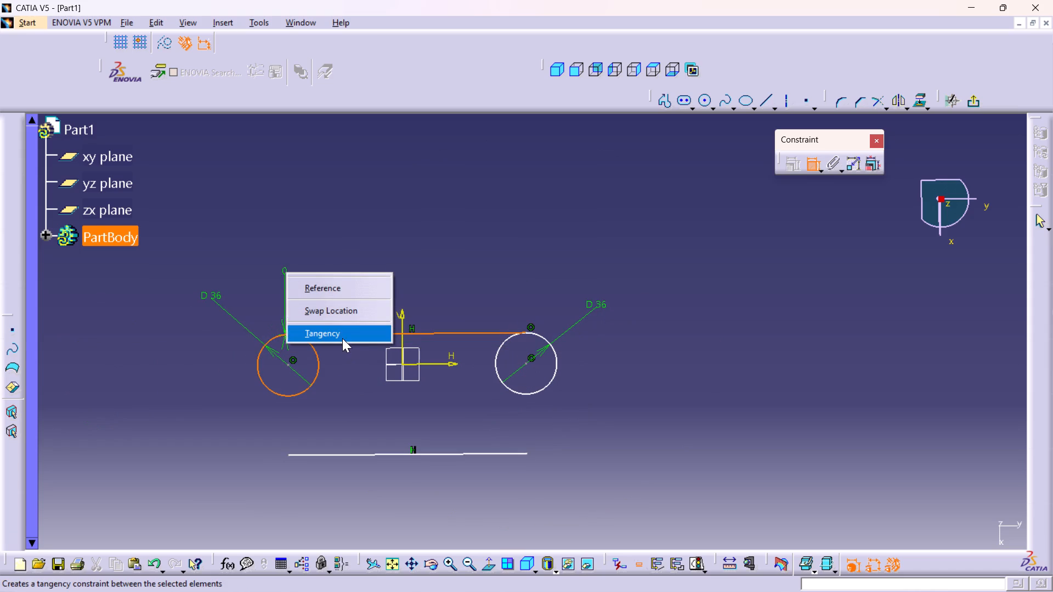
{"action": "left_click", "coordinate": [342, 338]}
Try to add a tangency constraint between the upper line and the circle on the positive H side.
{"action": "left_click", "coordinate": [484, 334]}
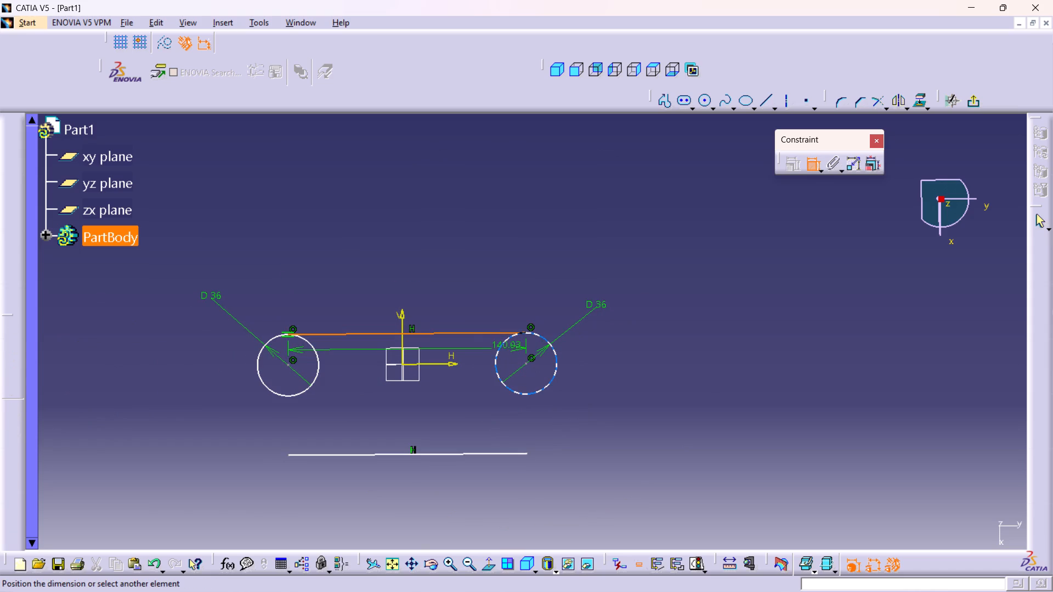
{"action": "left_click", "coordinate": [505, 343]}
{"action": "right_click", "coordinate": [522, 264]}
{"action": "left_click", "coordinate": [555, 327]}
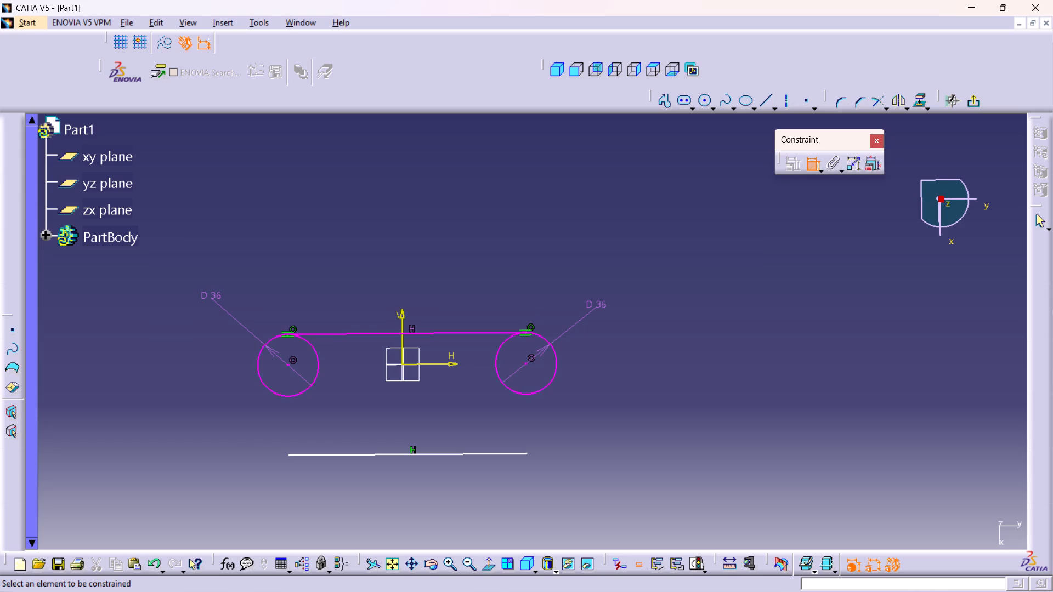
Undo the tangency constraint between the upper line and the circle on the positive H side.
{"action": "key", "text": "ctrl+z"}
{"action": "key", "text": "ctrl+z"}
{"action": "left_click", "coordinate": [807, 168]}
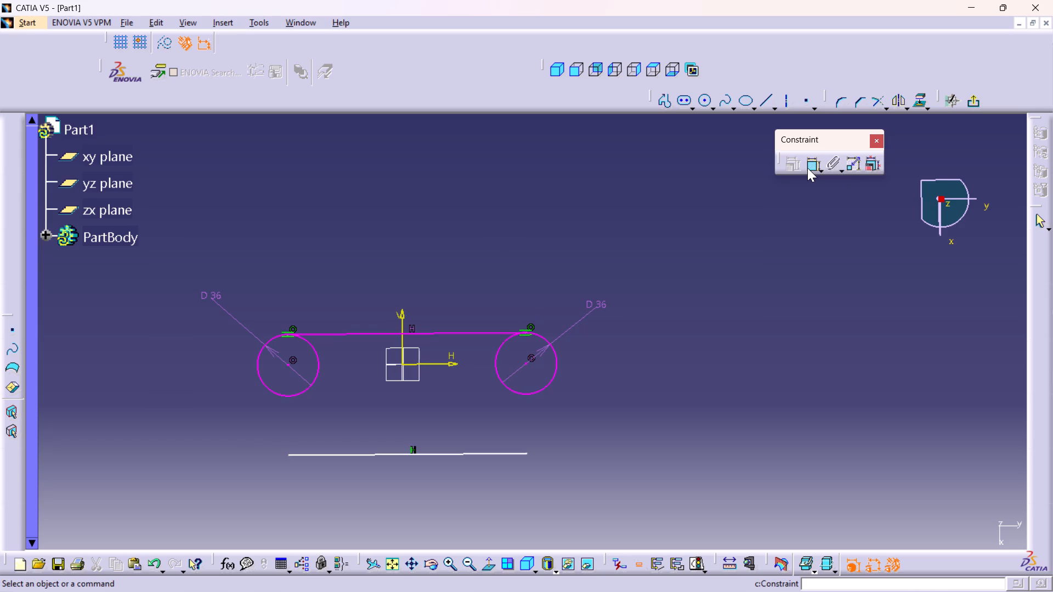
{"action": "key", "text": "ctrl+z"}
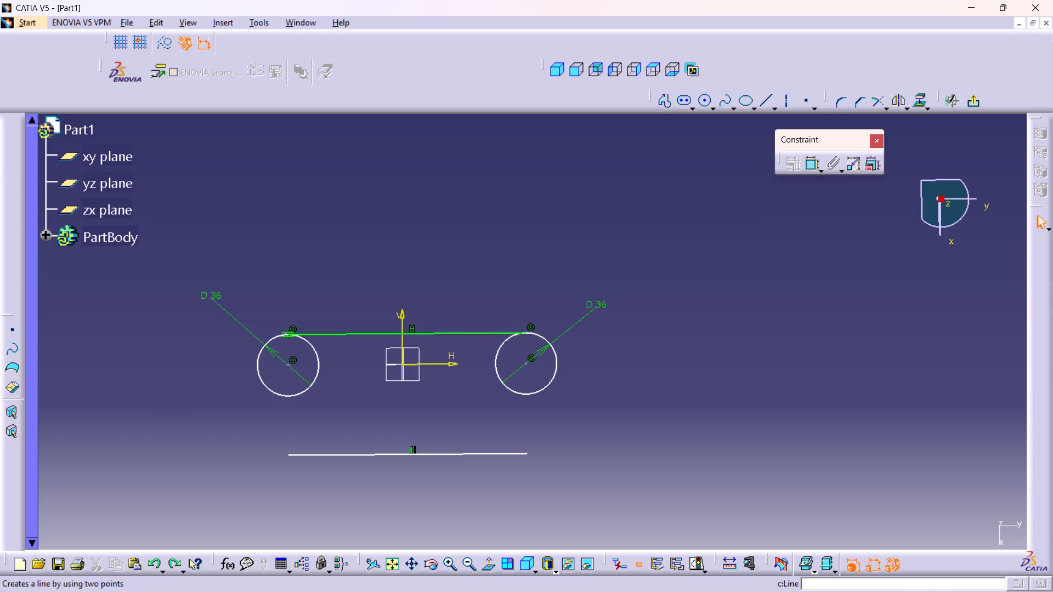
Dimension the length of the upper line and set it to 22.5 mm.
{"action": "middle_click_drag", "start_coordinate": [449, 401], "coordinate": [448, 311]}
{"action": "right_click", "coordinate": [449, 401]}
{"action": "middle_click_drag", "start_coordinate": [375, 437], "coordinate": [771, 333]}
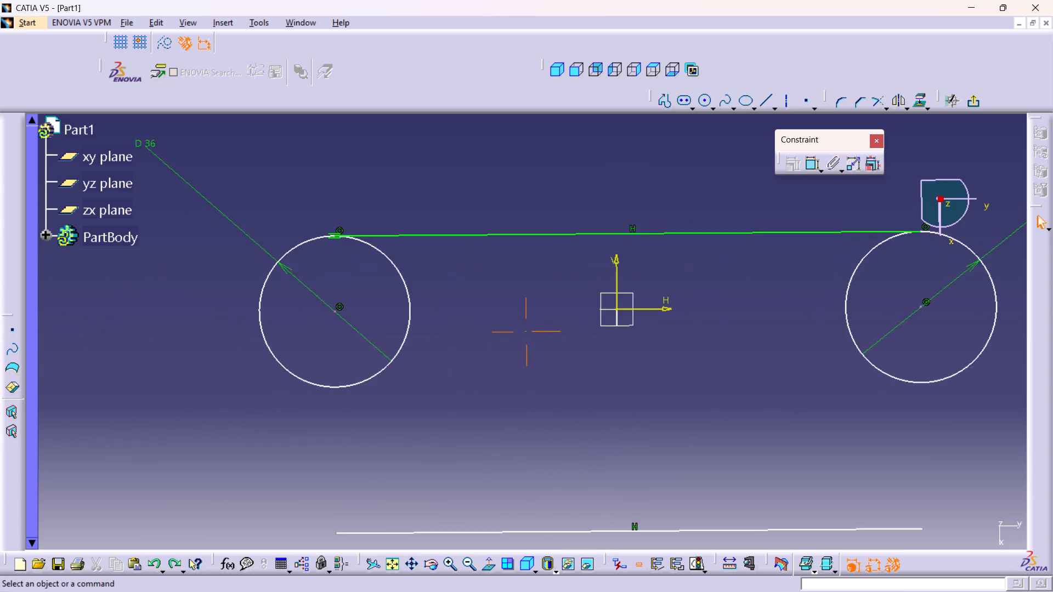
{"action": "middle_click_drag", "start_coordinate": [771, 333], "coordinate": [728, 394]}
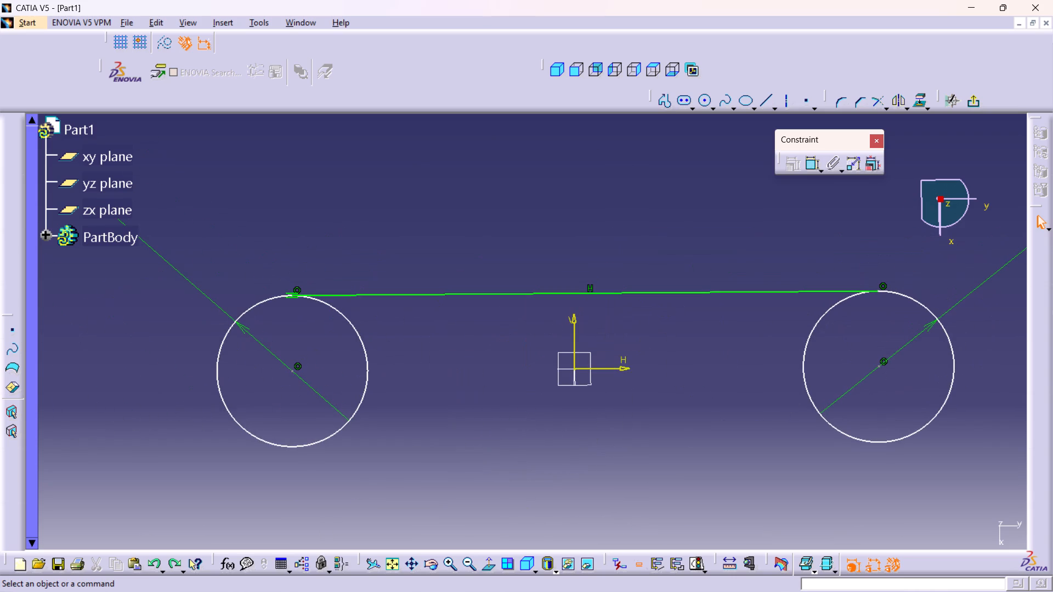
{"action": "middle_click_drag", "start_coordinate": [448, 335], "coordinate": [425, 292]}
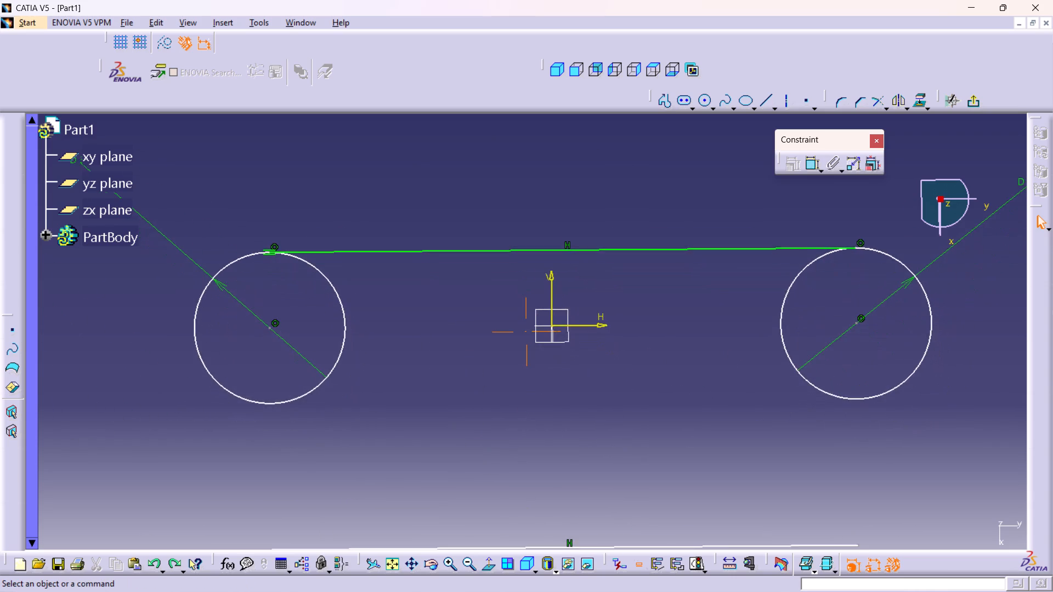
{"action": "middle_click_drag", "start_coordinate": [425, 292], "coordinate": [410, 271]}
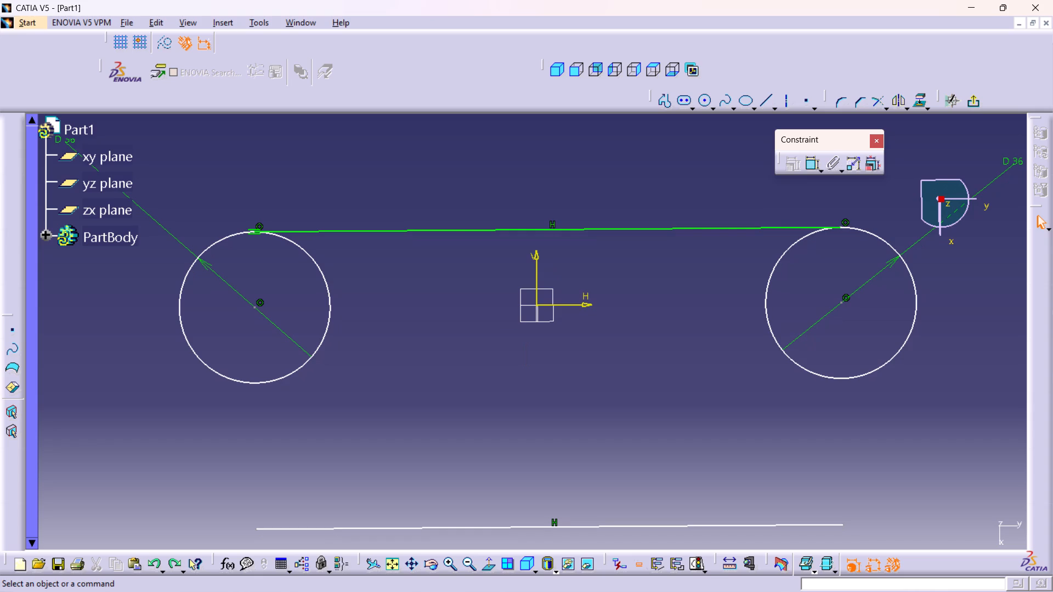
{"action": "left_click", "coordinate": [473, 228]}
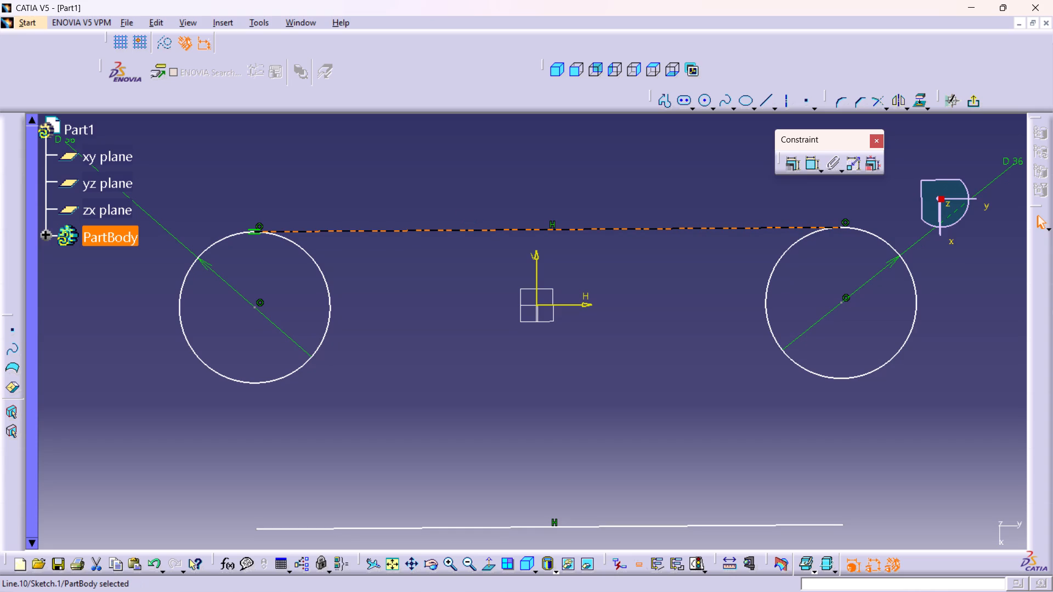
{"action": "double_click", "coordinate": [814, 160]}
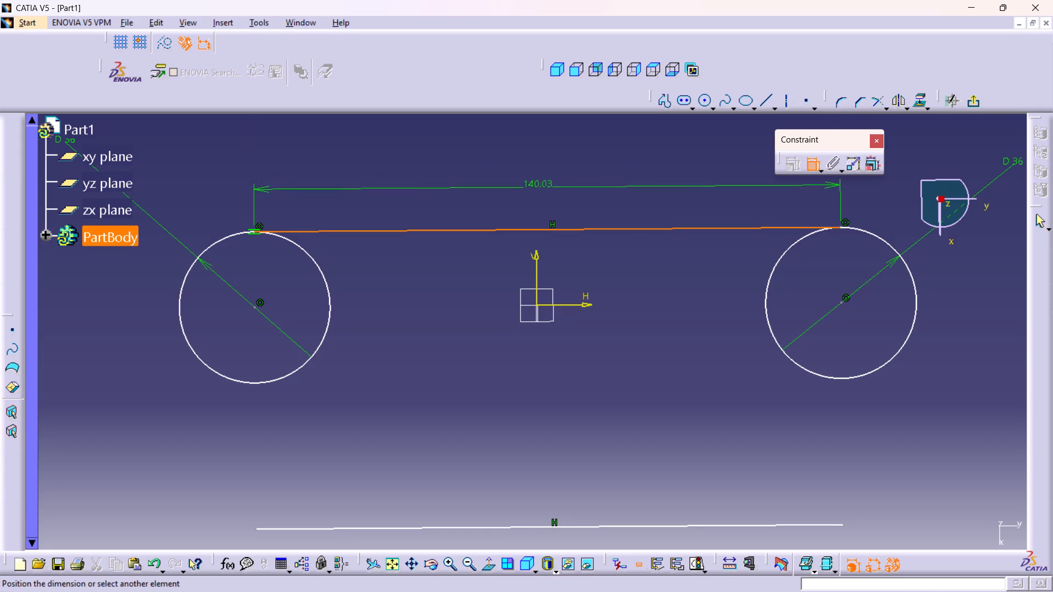
{"action": "left_click", "coordinate": [518, 190]}
{"action": "double_click", "coordinate": [518, 186]}
{"action": "type", "text": "22.5"}
{"action": "key", "text": "Return"}
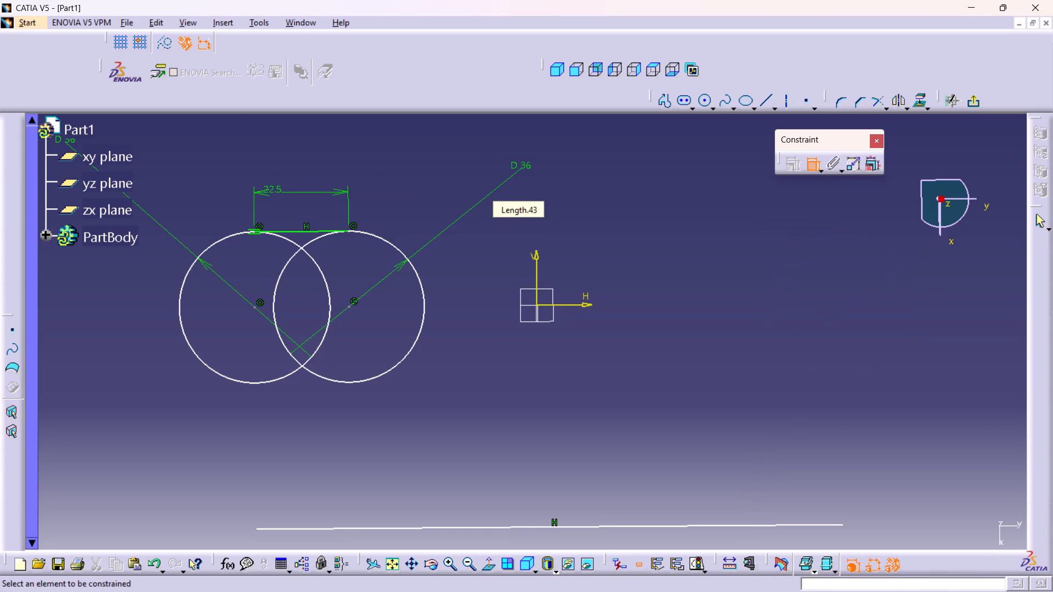
Mirror the upper 22.5 mm line about the H axis to create a matching line along the circles' lower side.
{"action": "middle_click_drag", "start_coordinate": [300, 295], "coordinate": [396, 291]}
{"action": "scroll", "coordinate": [300, 295], "scroll_direction": "down", "scroll_amount": 1}
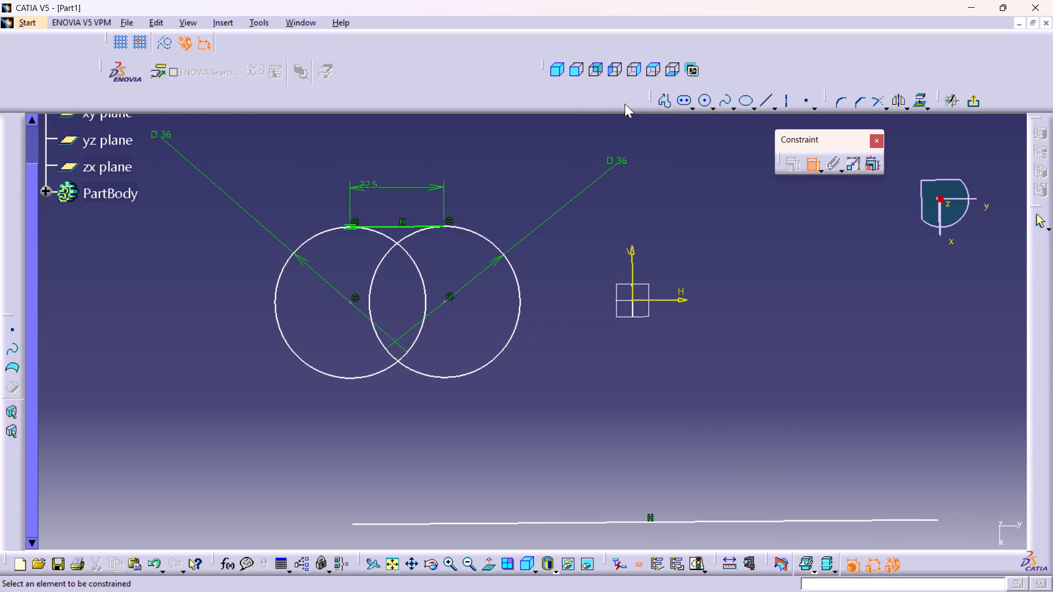
{"action": "double_click", "coordinate": [666, 97]}
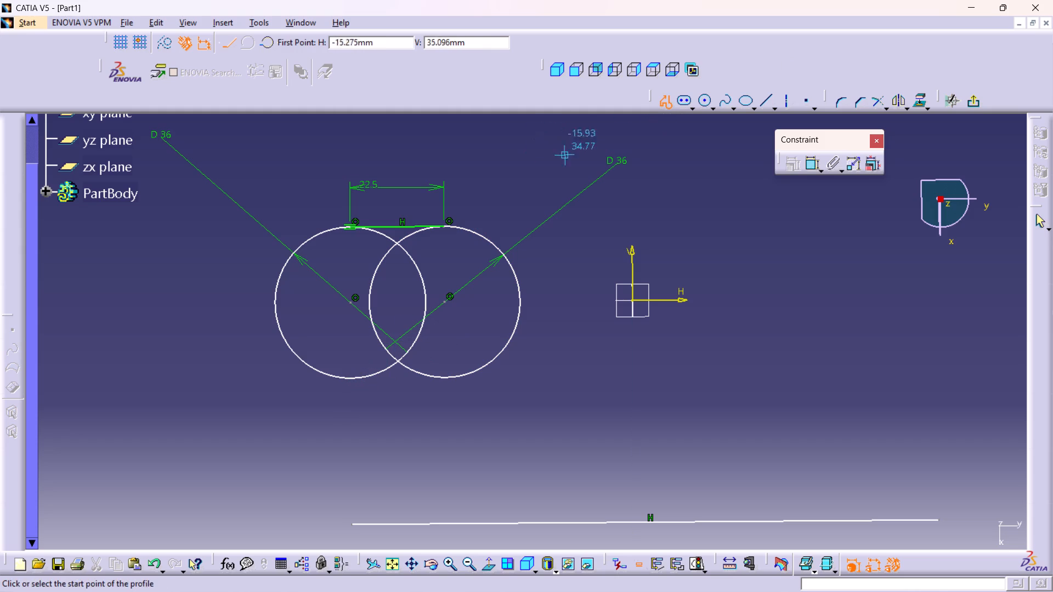
{"action": "left_click", "coordinate": [1037, 217]}
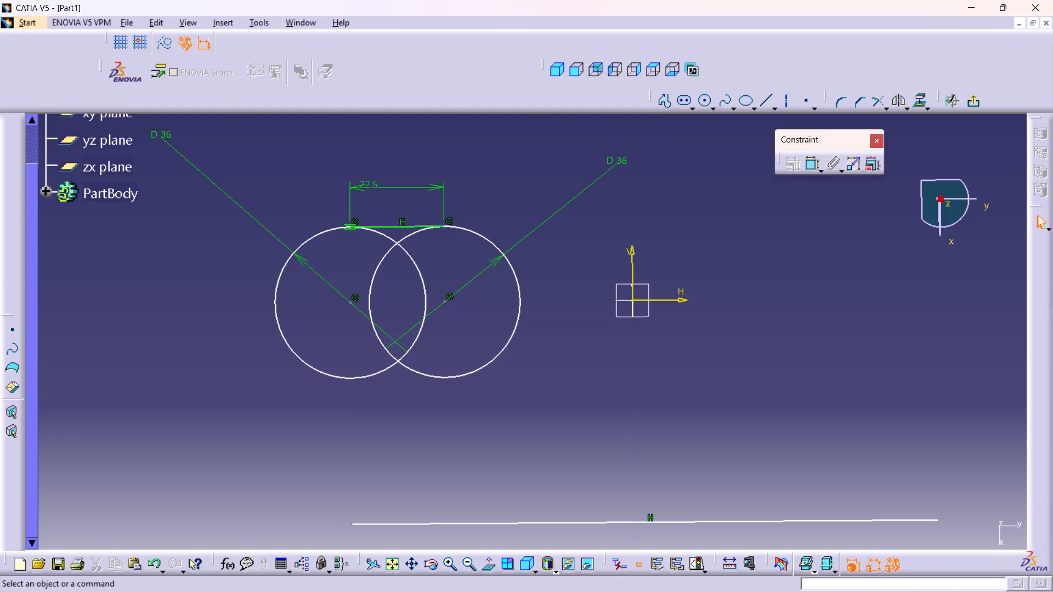
{"action": "left_click", "coordinate": [394, 226]}
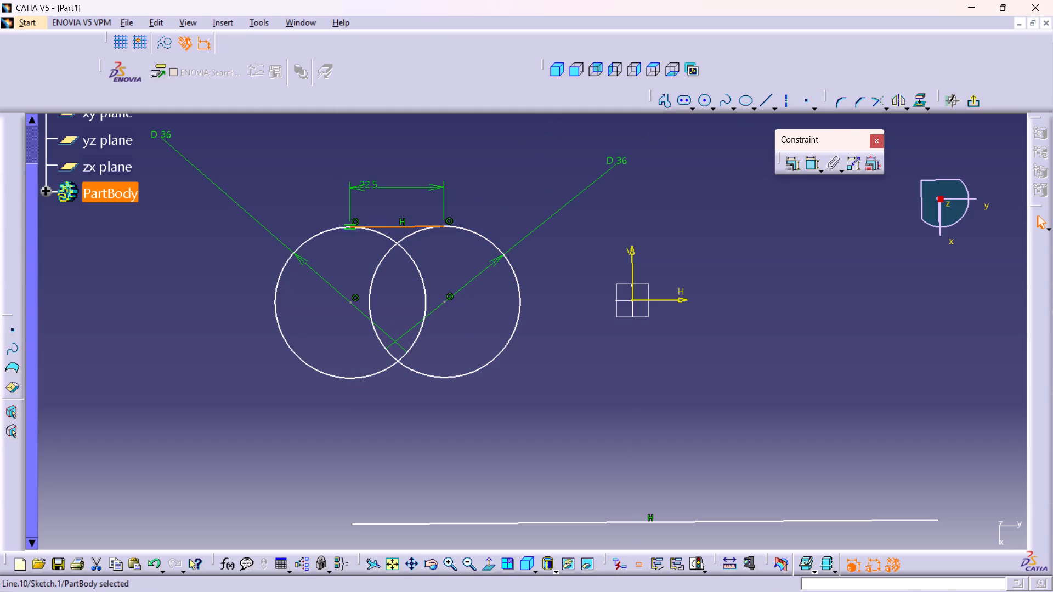
{"action": "left_click", "coordinate": [903, 100]}
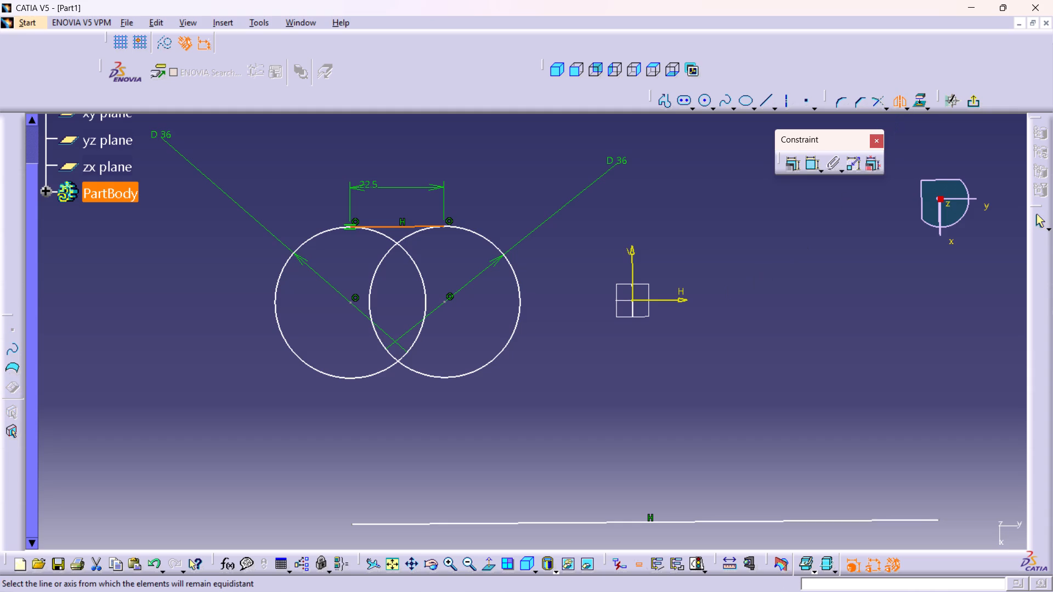
{"action": "left_click", "coordinate": [682, 294]}
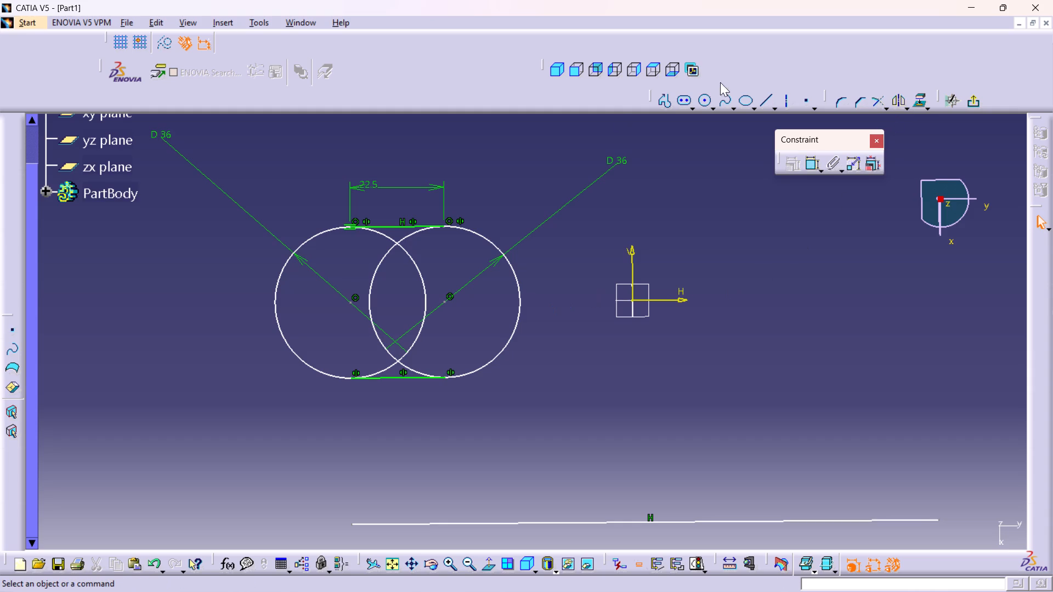
Trim away the overlapping inner arcs of the two circles with Quick Trim, leaving a closed slot outline.
{"action": "left_click", "coordinate": [883, 103]}
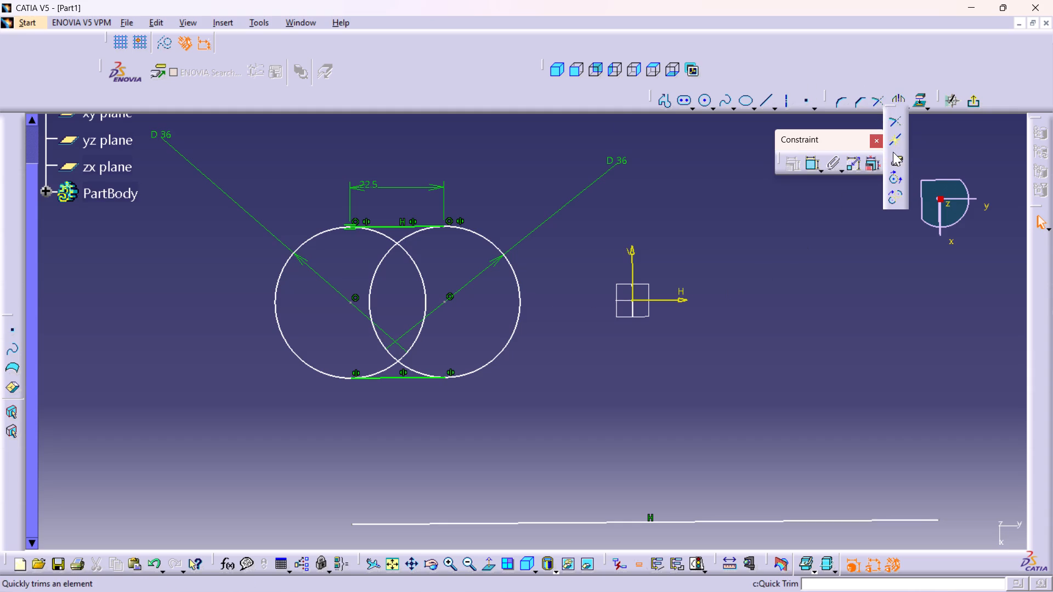
{"action": "double_click", "coordinate": [892, 160]}
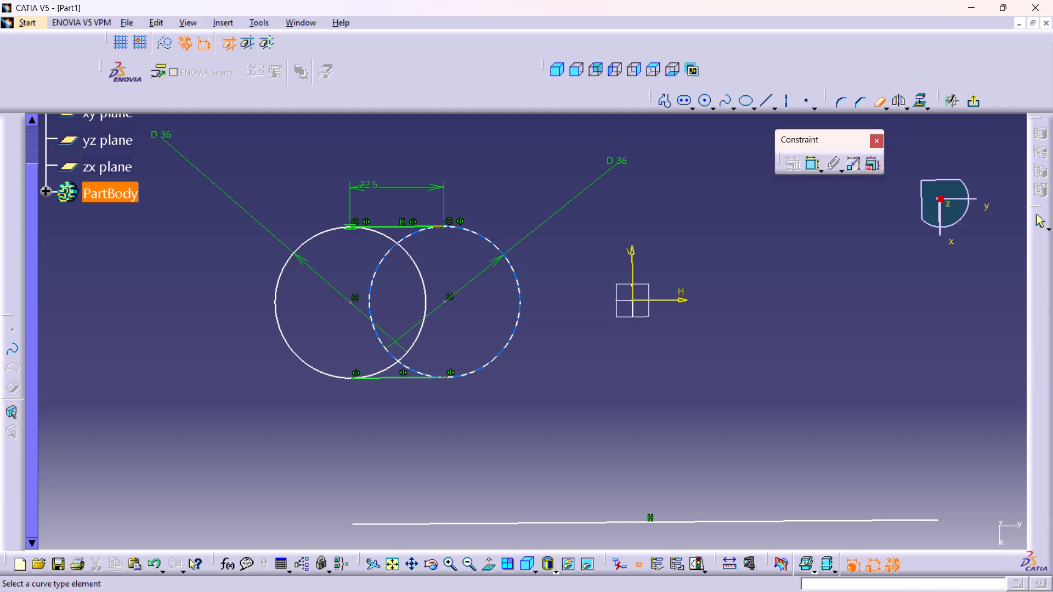
{"action": "left_click", "coordinate": [381, 260]}
{"action": "left_click", "coordinate": [417, 264]}
{"action": "left_click", "coordinate": [403, 236]}
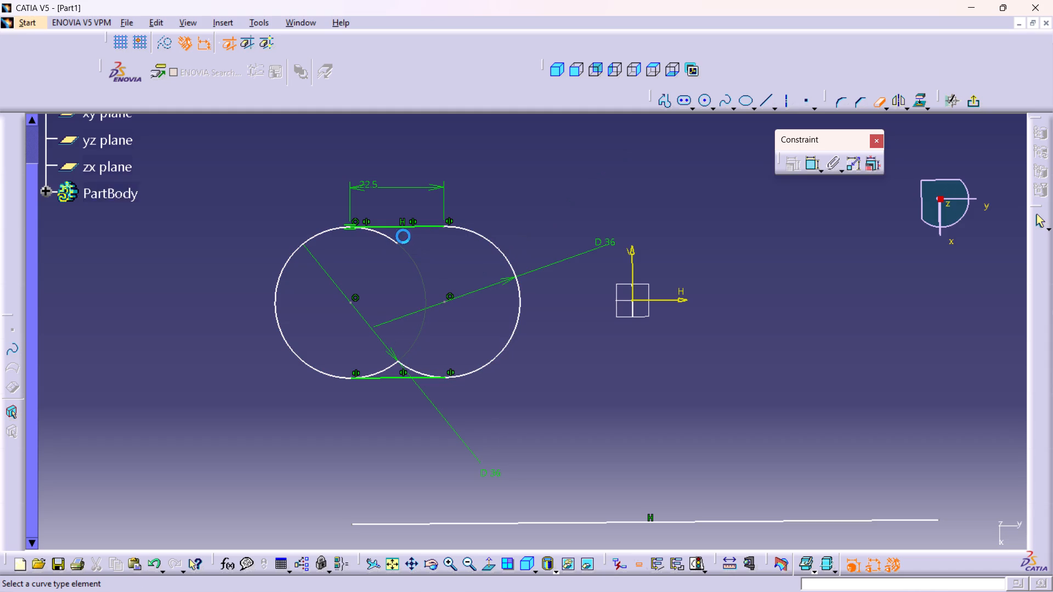
{"action": "left_click", "coordinate": [386, 236]}
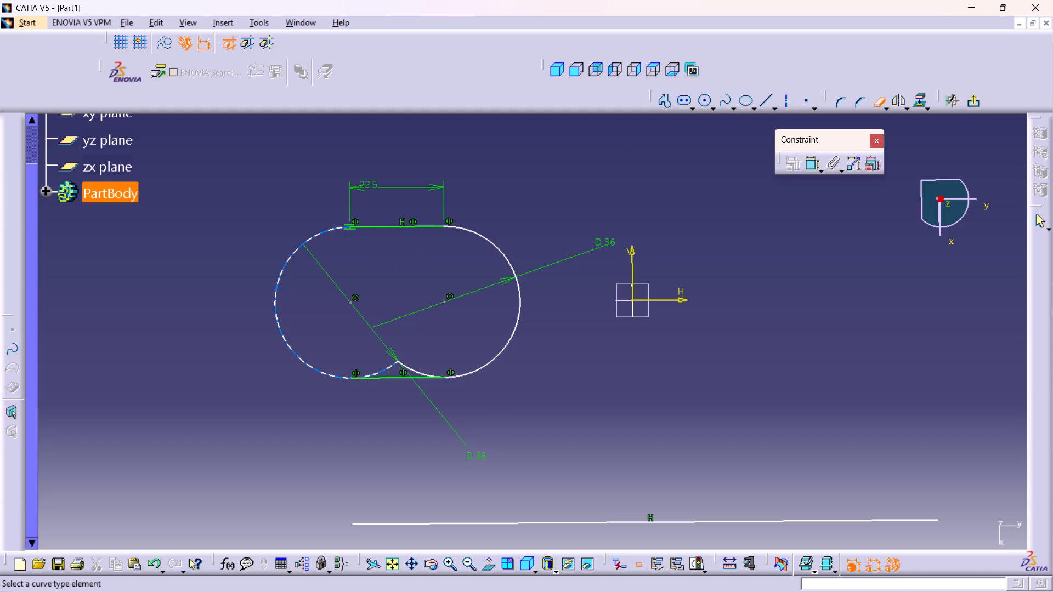
{"action": "left_click", "coordinate": [386, 371]}
{"action": "left_click", "coordinate": [412, 370]}
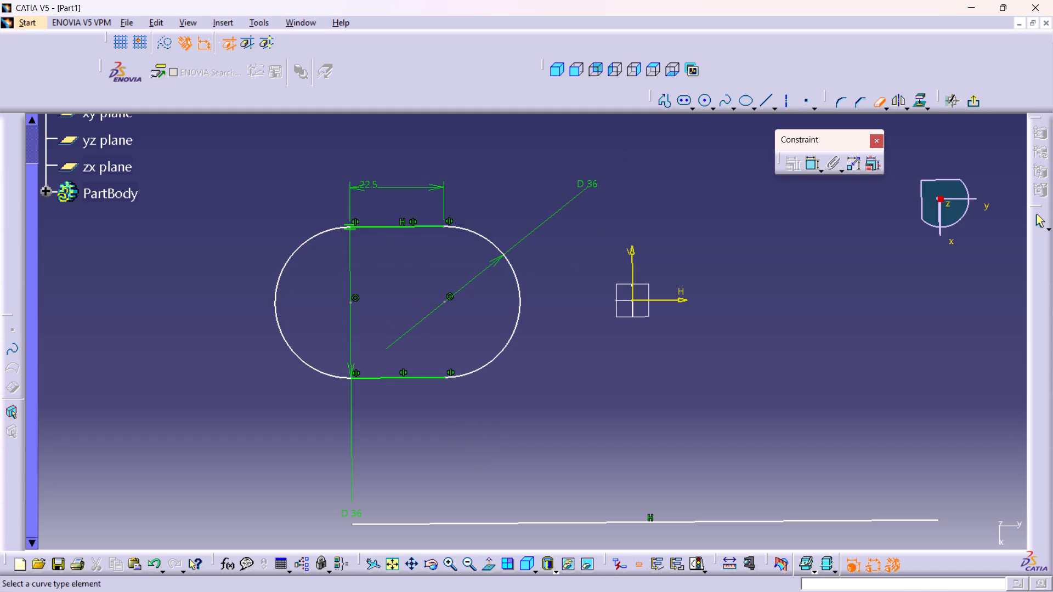
Constrain the slot's two end arcs to be symmetric about the V axis.
{"action": "middle_click", "coordinate": [421, 287]}
{"action": "right_click", "coordinate": [421, 287]}
{"action": "middle_click_drag", "start_coordinate": [412, 264], "coordinate": [405, 231]}
{"action": "right_click", "coordinate": [412, 264]}
{"action": "middle_click_drag", "start_coordinate": [382, 257], "coordinate": [386, 301]}
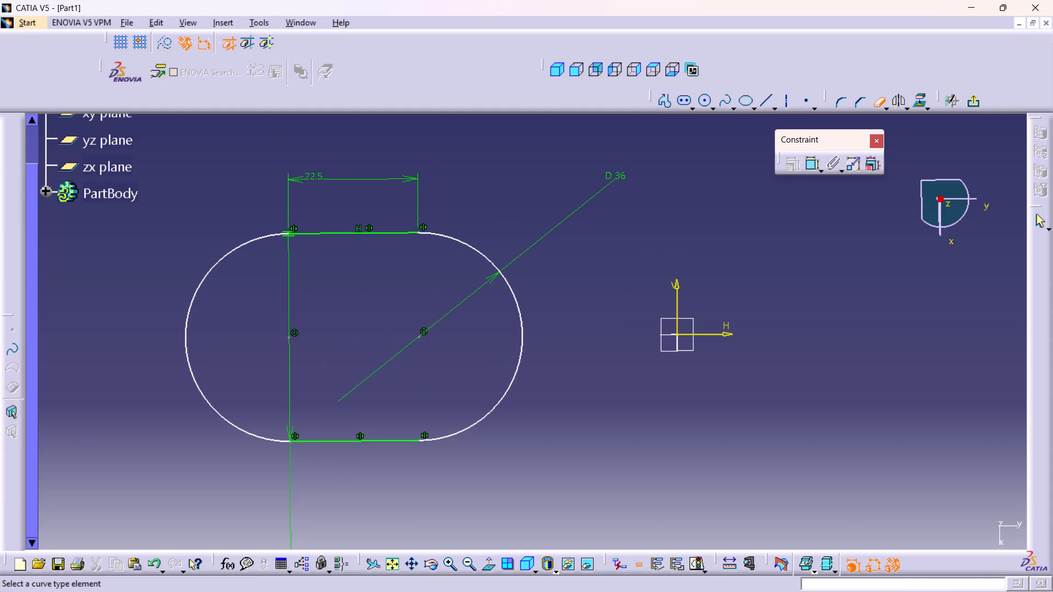
{"action": "left_click", "coordinate": [902, 206]}
{"action": "double_click", "coordinate": [809, 165]}
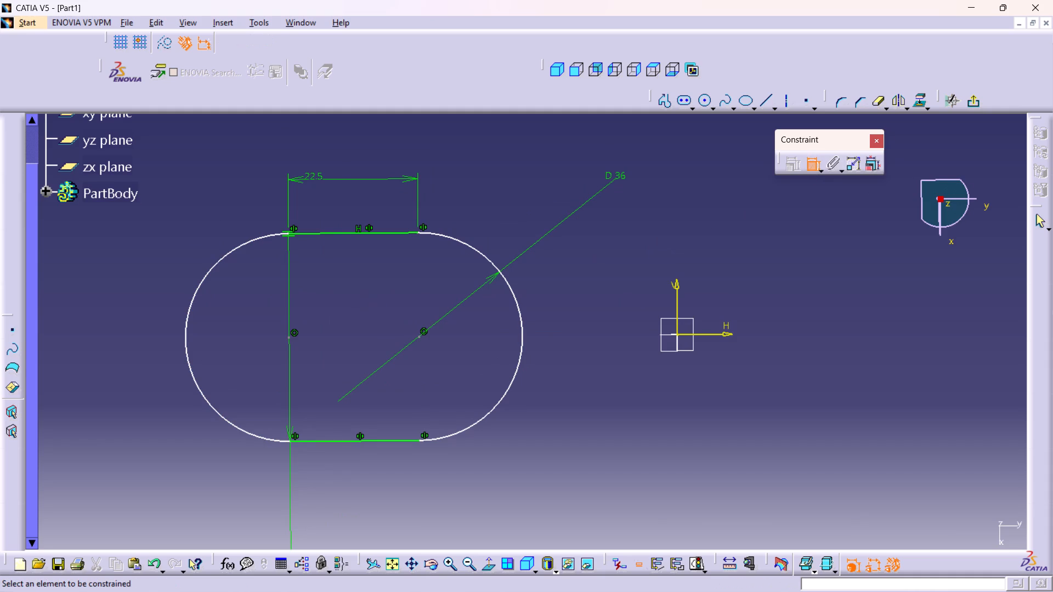
{"action": "left_click", "coordinate": [217, 264]}
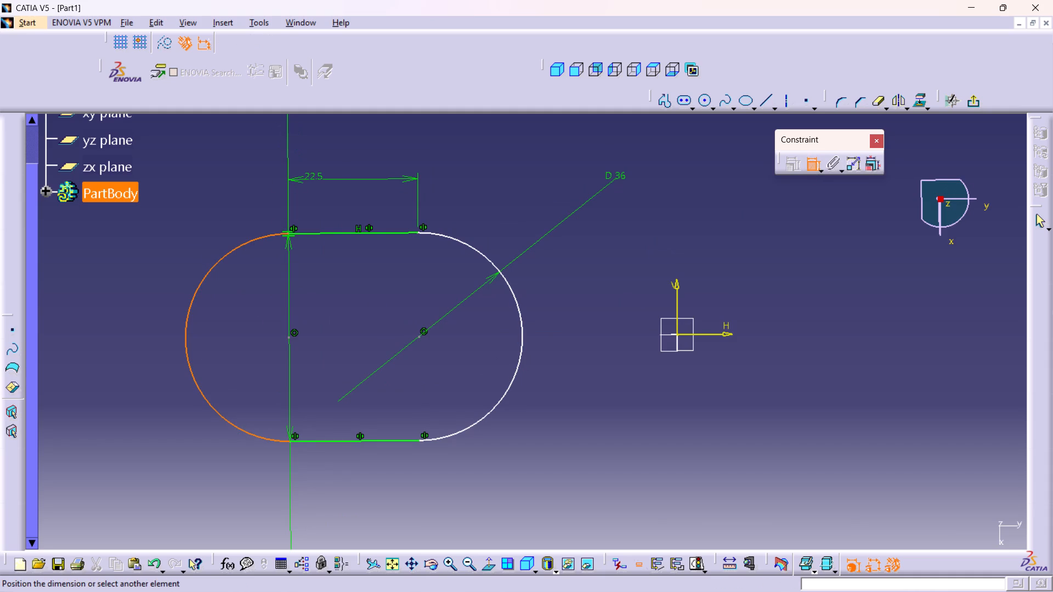
{"action": "left_click", "coordinate": [522, 316]}
{"action": "right_click", "coordinate": [523, 197]}
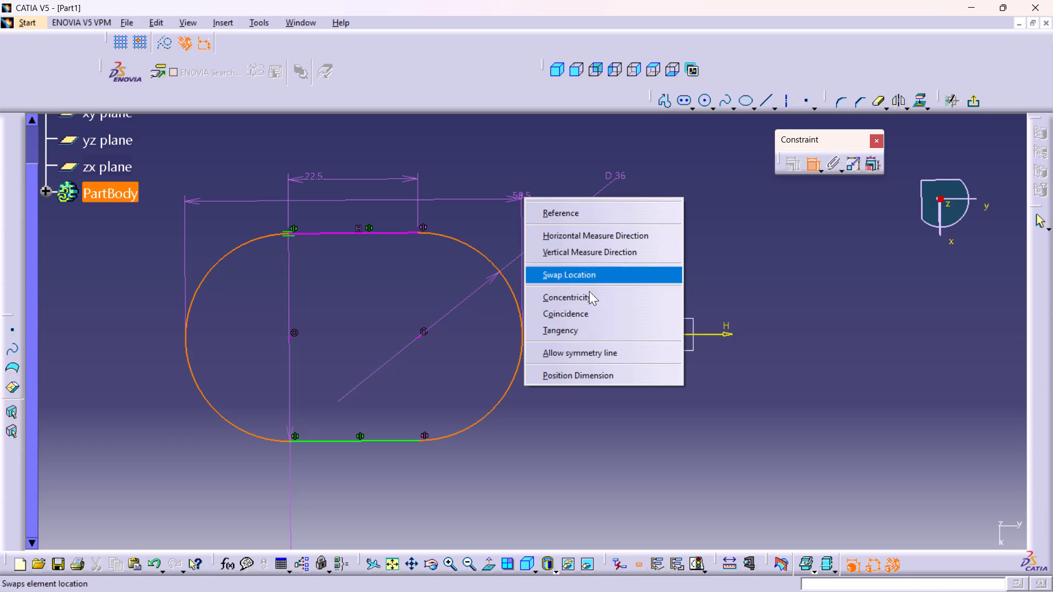
{"action": "left_click", "coordinate": [599, 348]}
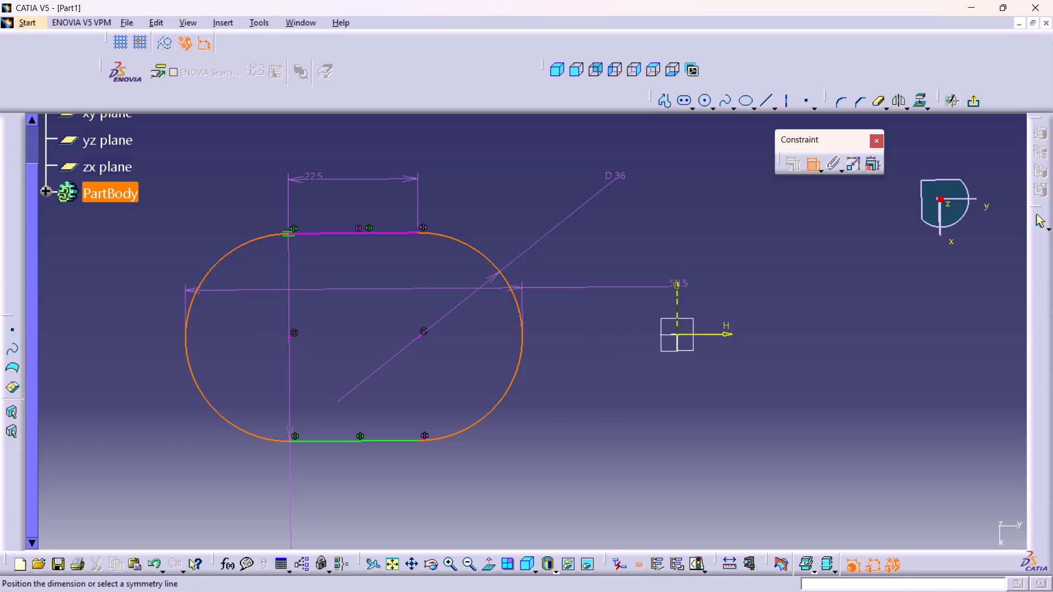
{"action": "left_click", "coordinate": [679, 285]}
{"action": "middle_click_drag", "start_coordinate": [733, 283], "coordinate": [516, 239]}
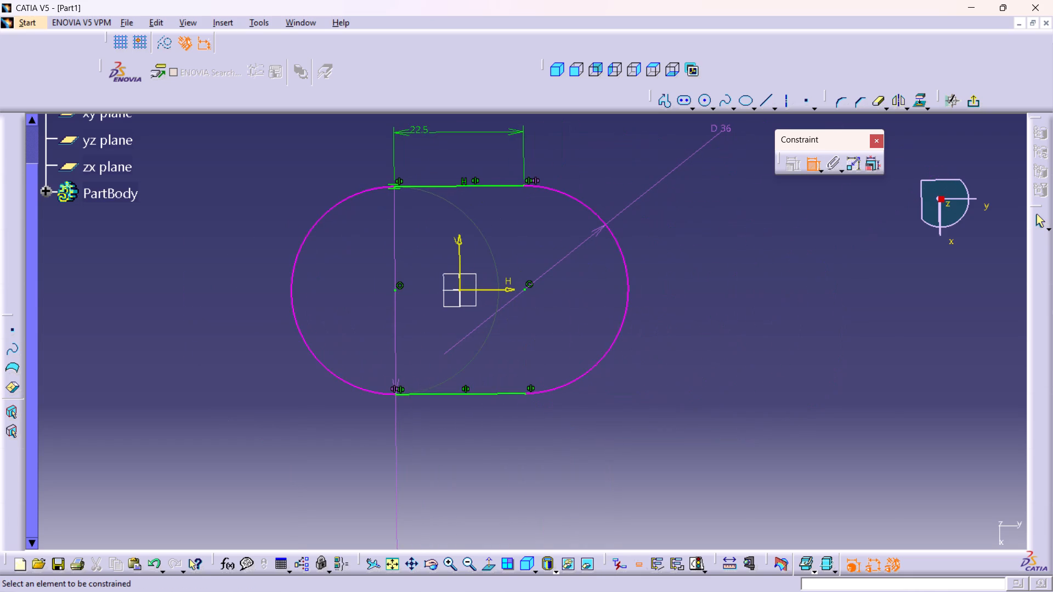
Delete the 36 mm diameter dimension from the end arc on the positive H side.
{"action": "middle_click_drag", "start_coordinate": [727, 183], "coordinate": [727, 276]}
{"action": "right_click", "coordinate": [728, 214]}
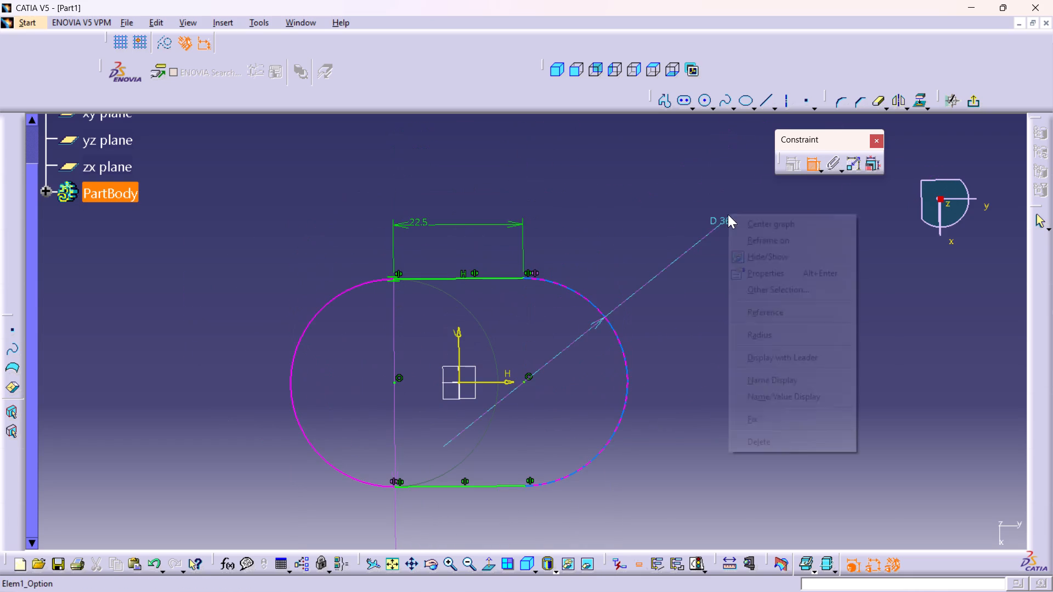
{"action": "left_click", "coordinate": [755, 446]}
Reposition the remaining 36 mm diameter dimension outside the end arc on the negative H side, nearly in line with the H axis.
{"action": "middle_click_drag", "start_coordinate": [535, 425], "coordinate": [591, 341]}
{"action": "middle_click_drag", "start_coordinate": [476, 353], "coordinate": [469, 279]}
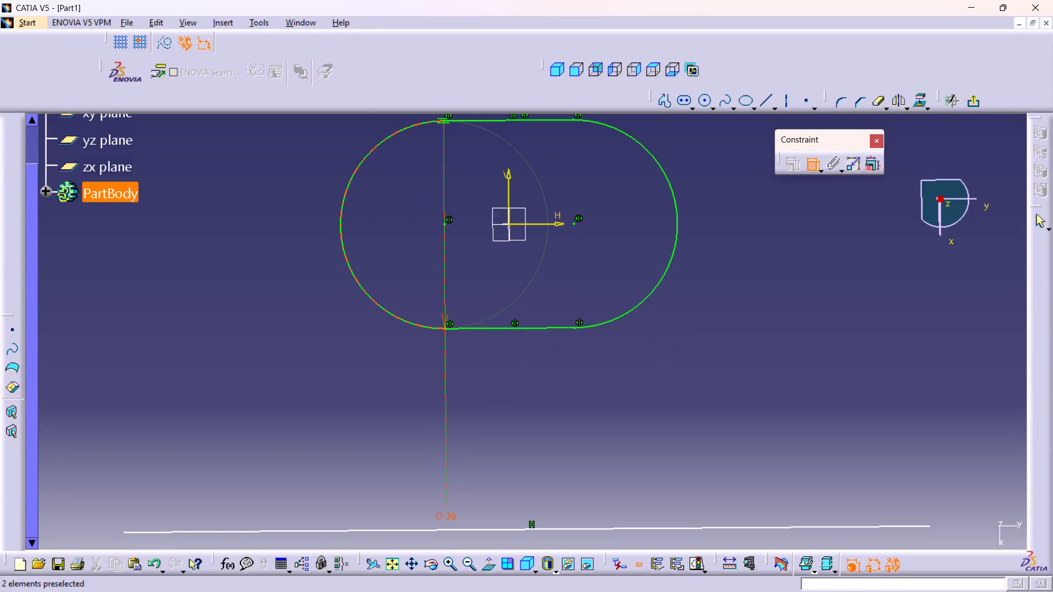
{"action": "left_click_drag", "start_coordinate": [448, 314], "coordinate": [239, 114]}
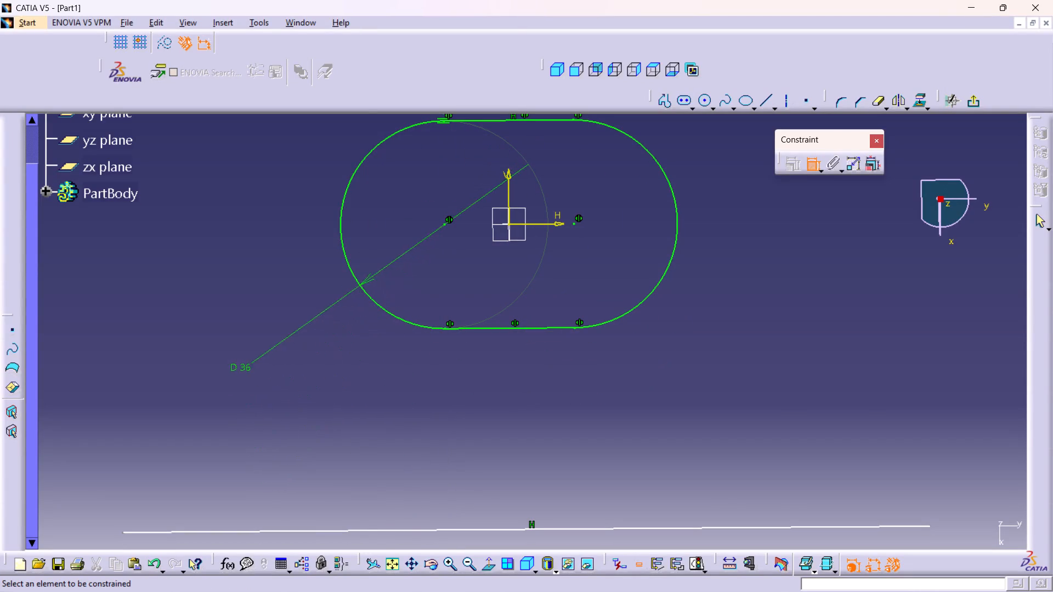
{"action": "left_click_drag", "start_coordinate": [239, 114], "coordinate": [279, 117]}
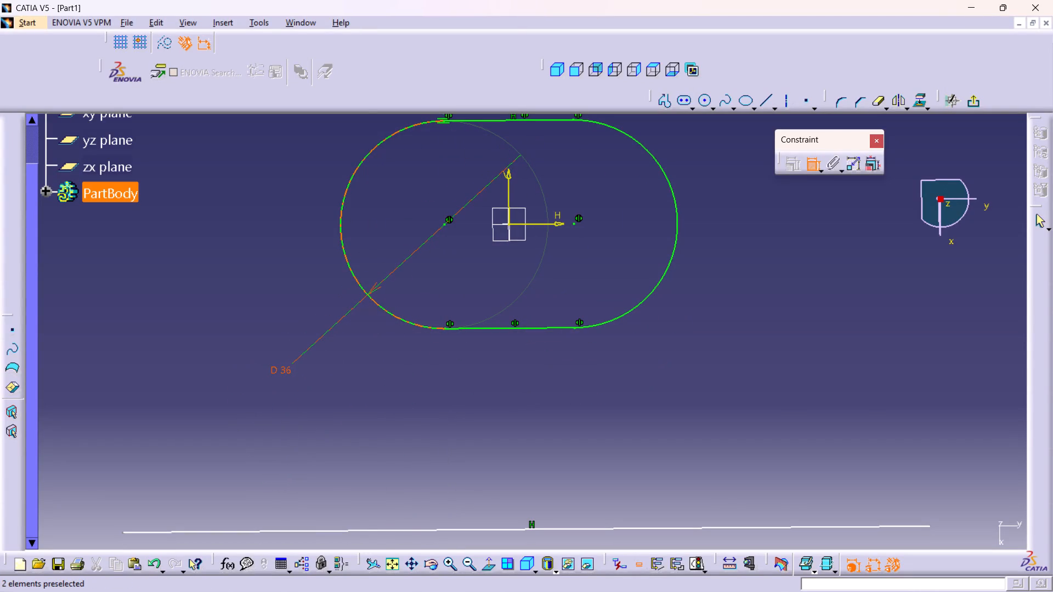
{"action": "left_click_drag", "start_coordinate": [377, 290], "coordinate": [359, 119]}
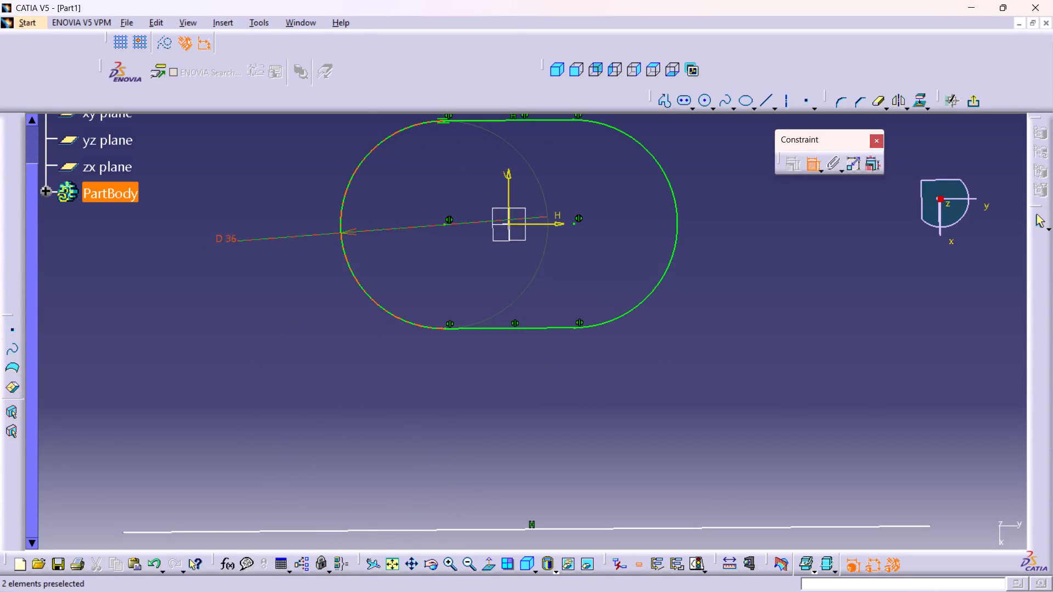
{"action": "left_click_drag", "start_coordinate": [359, 119], "coordinate": [360, 117]}
Exit the slot sketch and return to the 3D part.
{"action": "middle_click_drag", "start_coordinate": [469, 269], "coordinate": [445, 348]}
{"action": "right_click", "coordinate": [449, 372]}
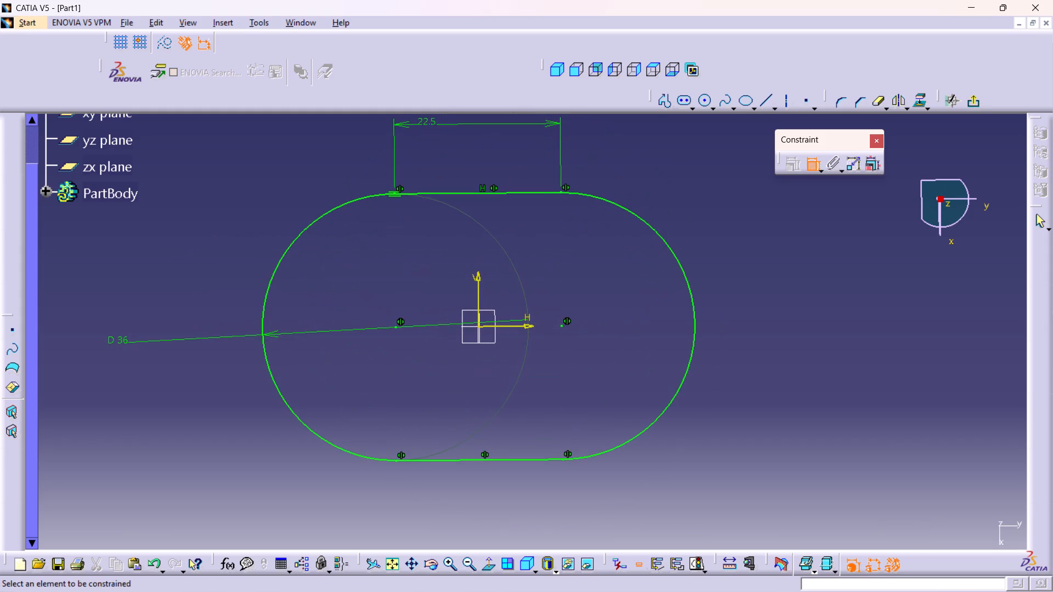
{"action": "middle_click_drag", "start_coordinate": [510, 401], "coordinate": [574, 403]}
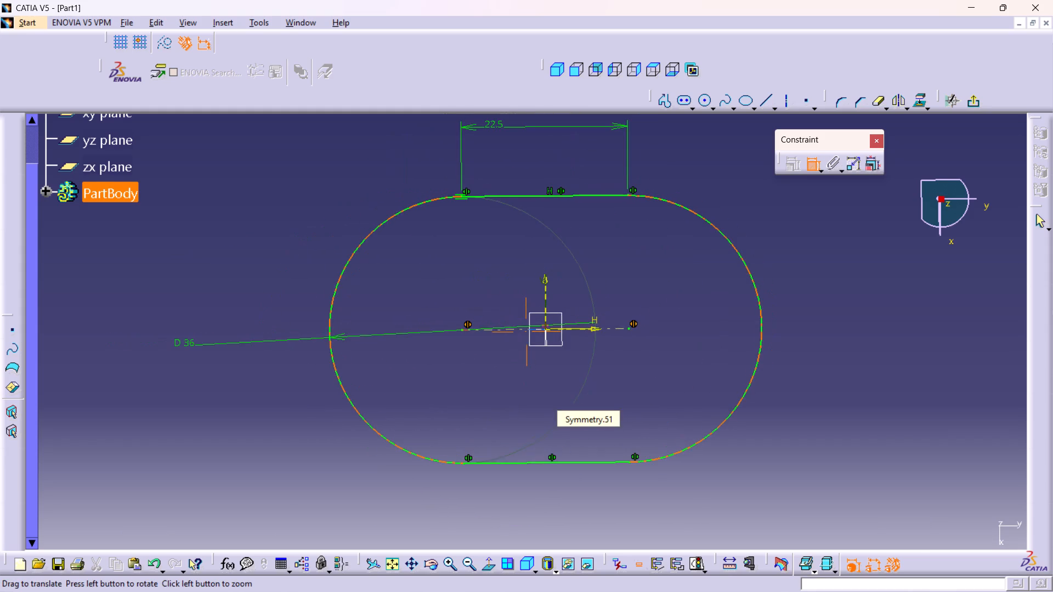
{"action": "middle_click_drag", "start_coordinate": [574, 403], "coordinate": [572, 403]}
{"action": "middle_click_drag", "start_coordinate": [705, 358], "coordinate": [687, 348]}
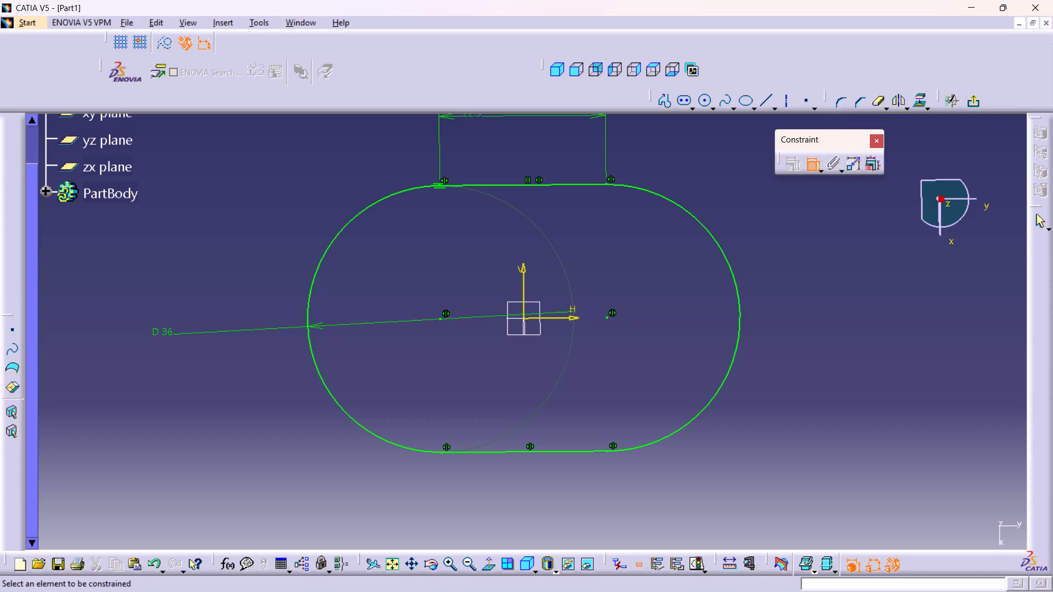
{"action": "middle_click_drag", "start_coordinate": [654, 284], "coordinate": [659, 312]}
{"action": "right_click", "coordinate": [654, 284]}
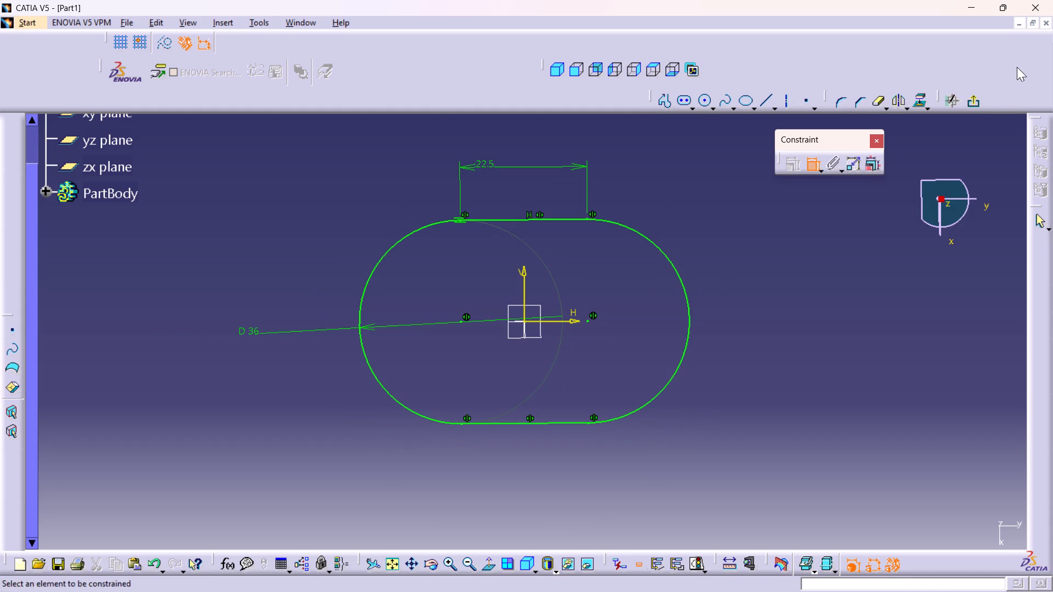
{"action": "left_click", "coordinate": [972, 104]}
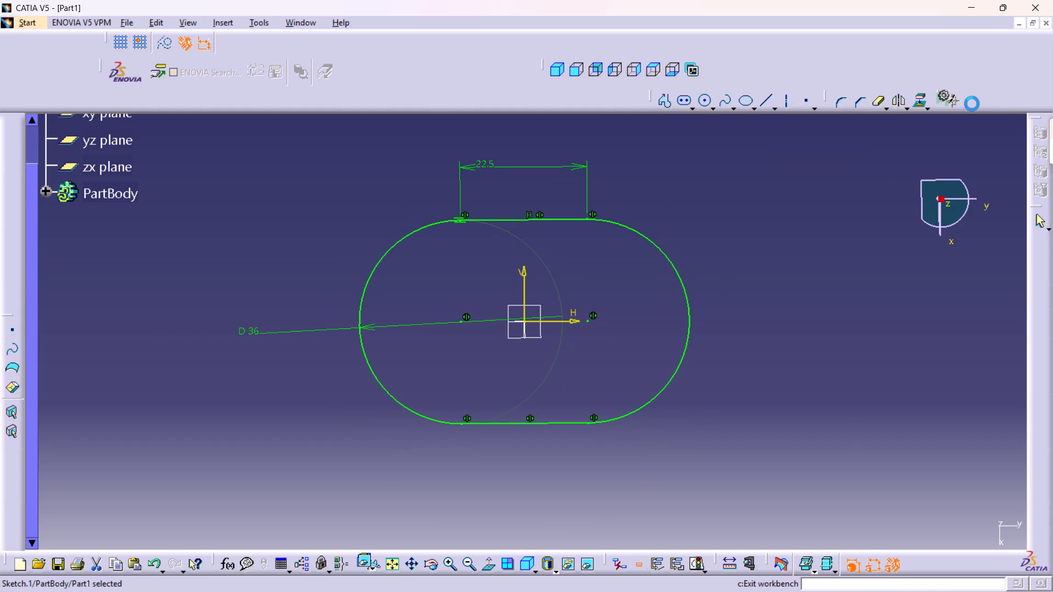
{"action": "middle_click_drag", "start_coordinate": [635, 246], "coordinate": [666, 311]}
{"action": "right_click", "coordinate": [635, 246]}
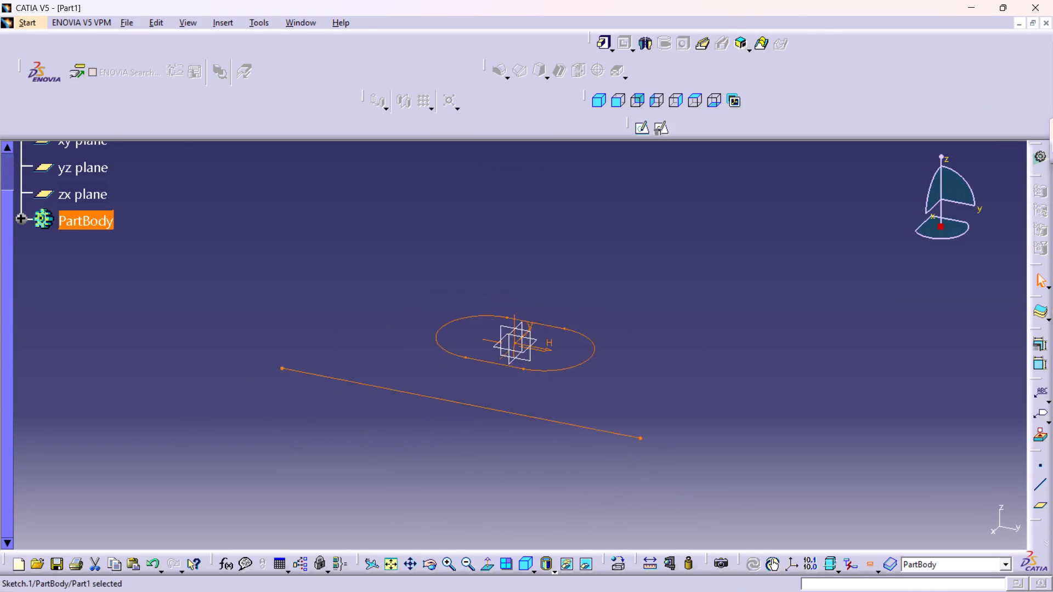
{"action": "middle_click_drag", "start_coordinate": [666, 311], "coordinate": [683, 294]}
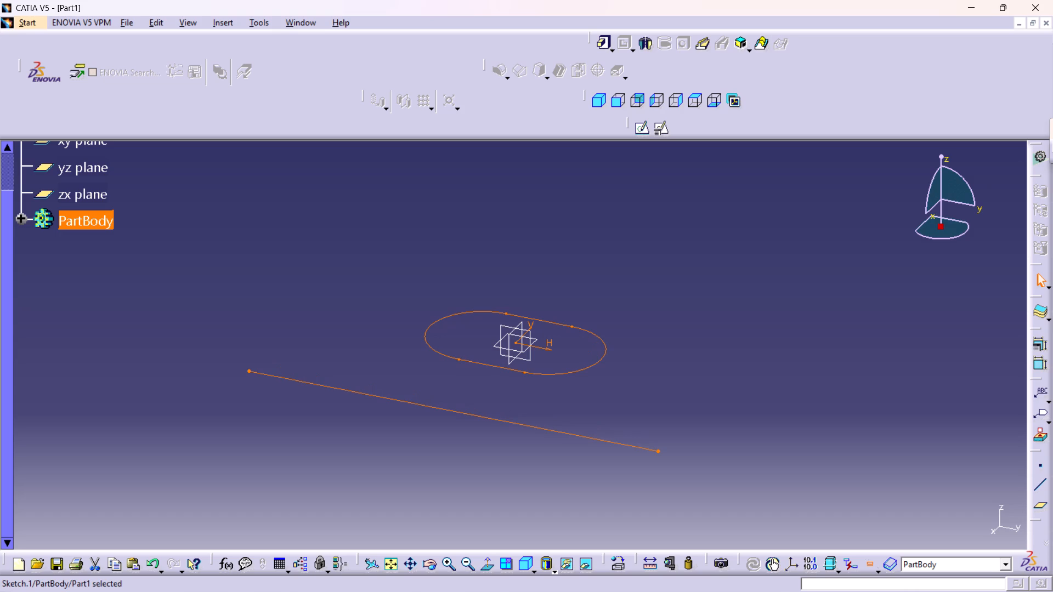
Reopen Sketch.1, delete the stray horizontal line on the negative V side of the slot, and exit the sketch.
{"action": "left_click", "coordinate": [16, 214]}
{"action": "left_click", "coordinate": [19, 219]}
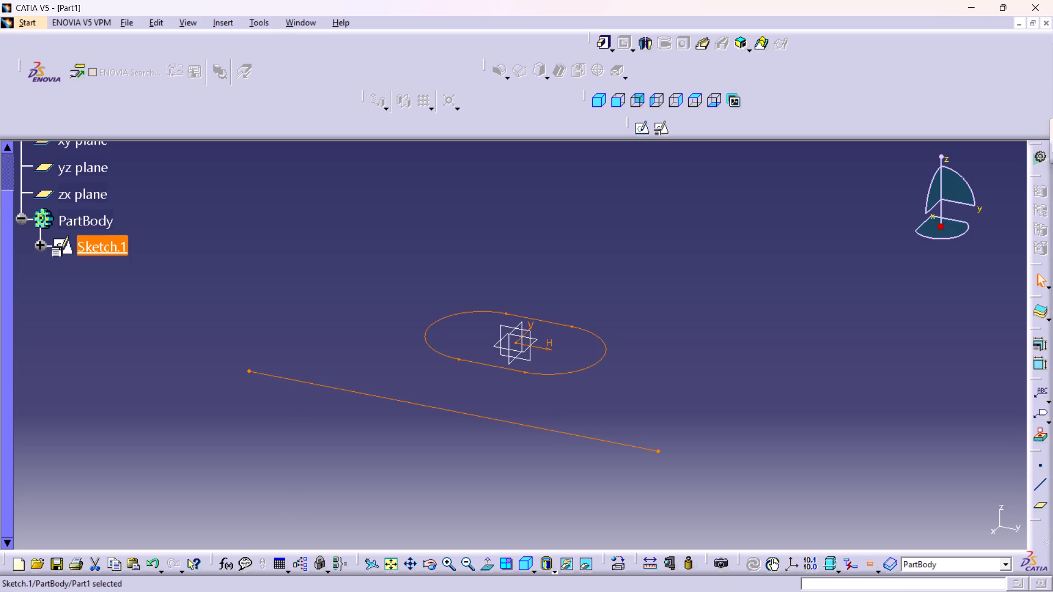
{"action": "left_click", "coordinate": [16, 220]}
{"action": "triple_click", "coordinate": [102, 253]}
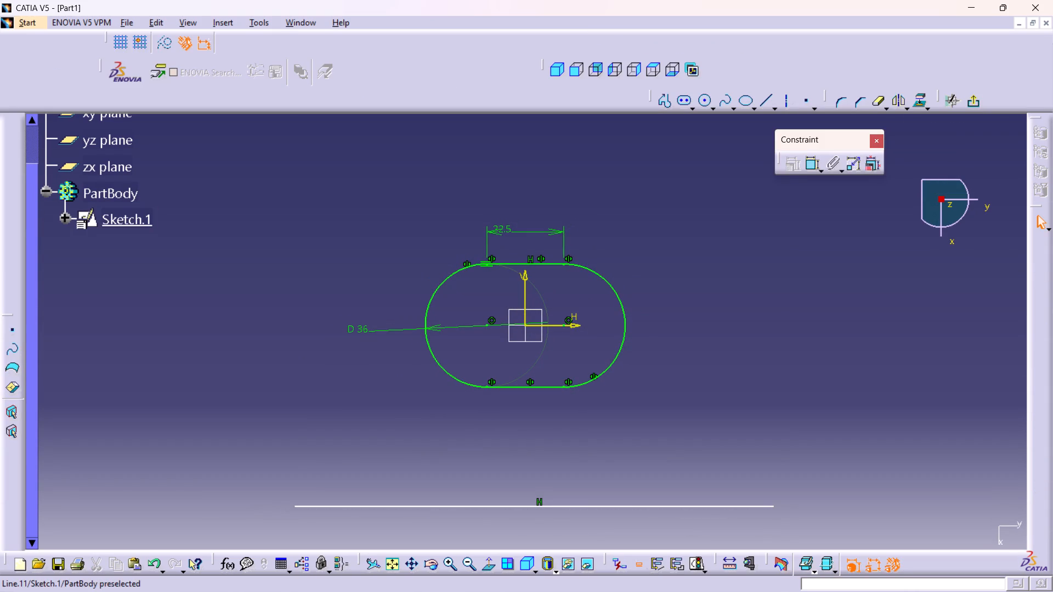
{"action": "left_click", "coordinate": [721, 508]}
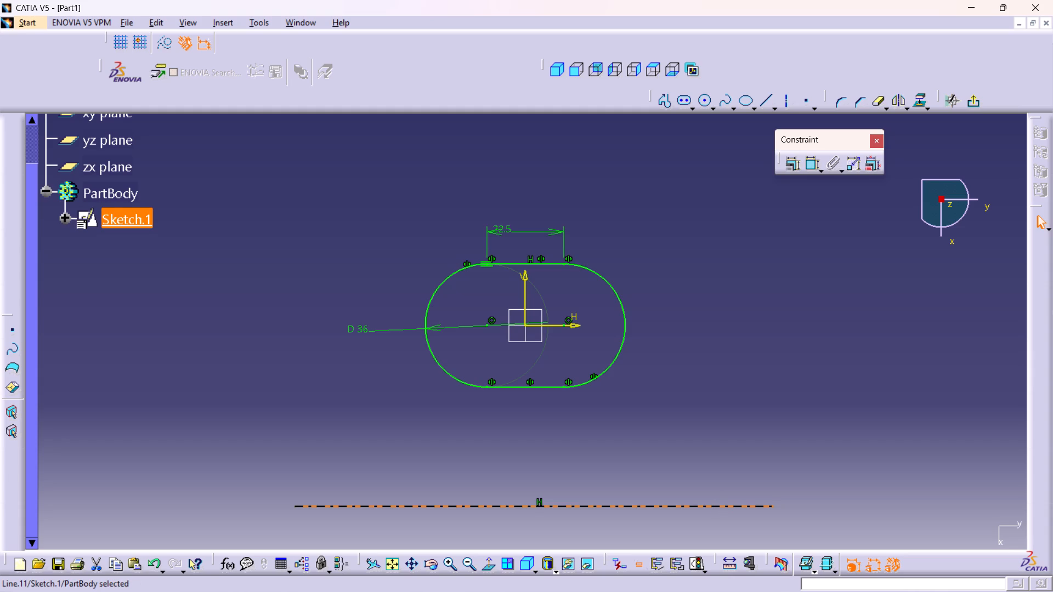
{"action": "key", "text": "Delete"}
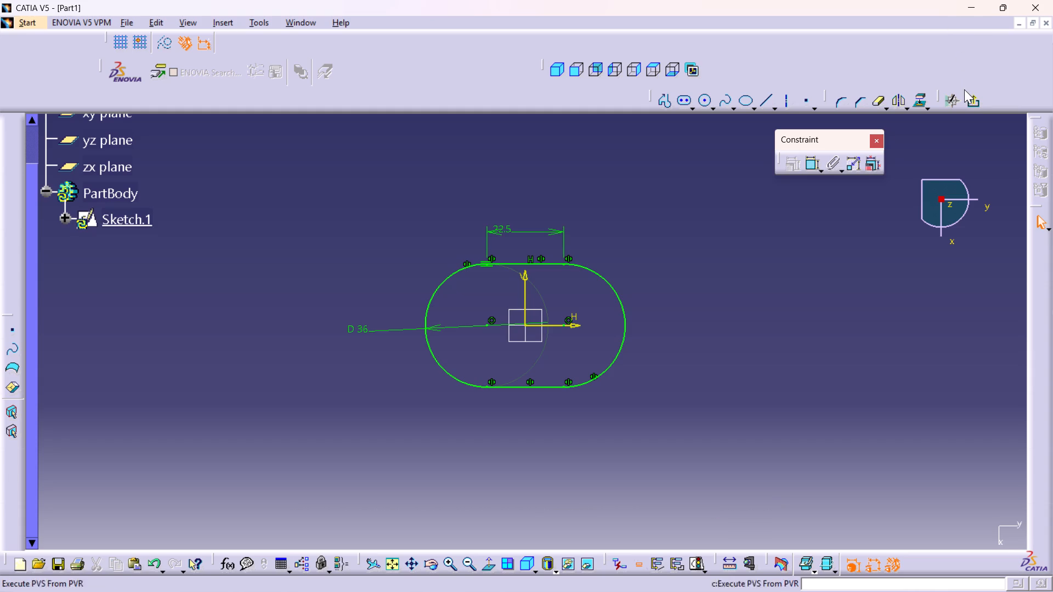
{"action": "left_click", "coordinate": [970, 97]}
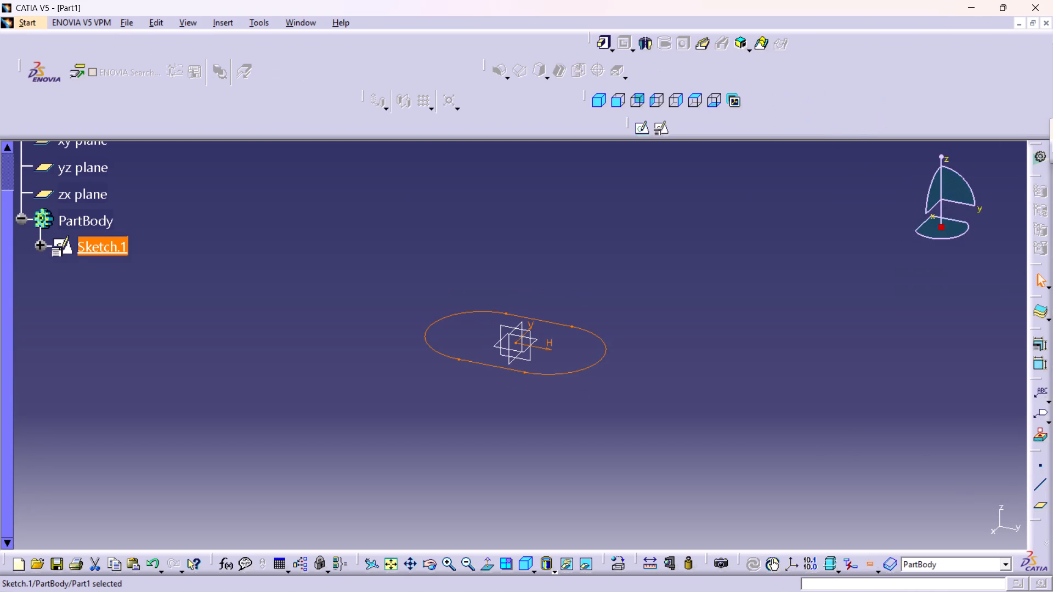
Pad the slot sketch with mirrored extent and a length of 4.4/2 mm.
{"action": "left_click", "coordinate": [604, 43]}
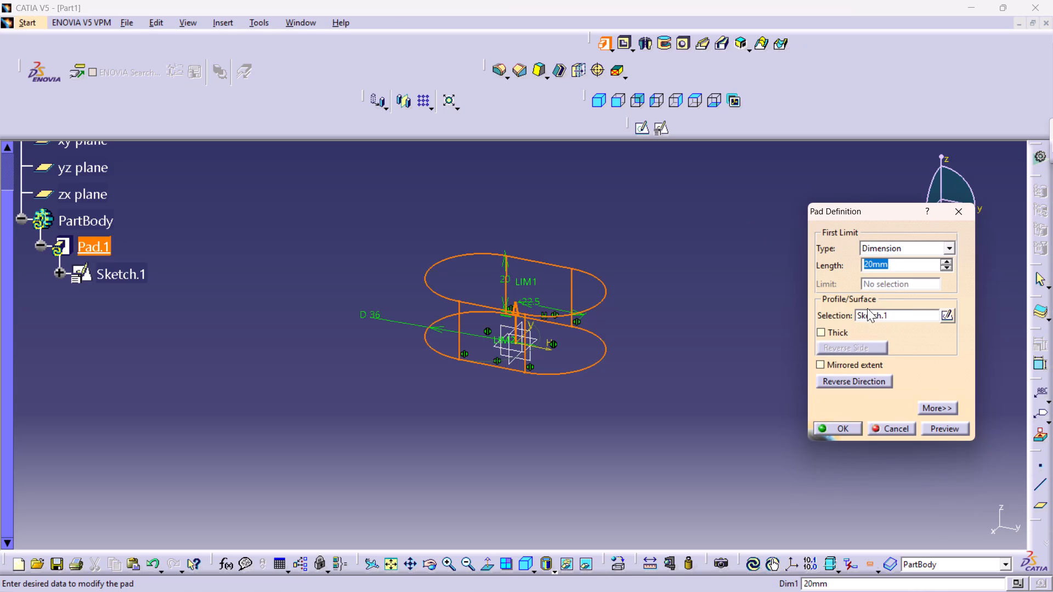
{"action": "left_click", "coordinate": [837, 368]}
{"action": "double_click", "coordinate": [898, 260]}
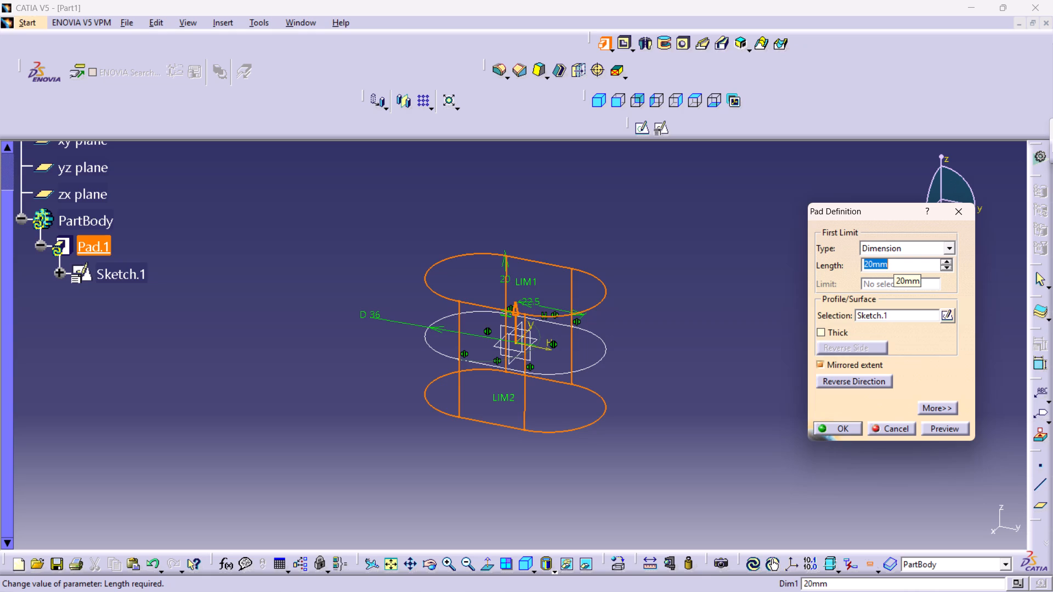
{"action": "type", "text": "4.4"}
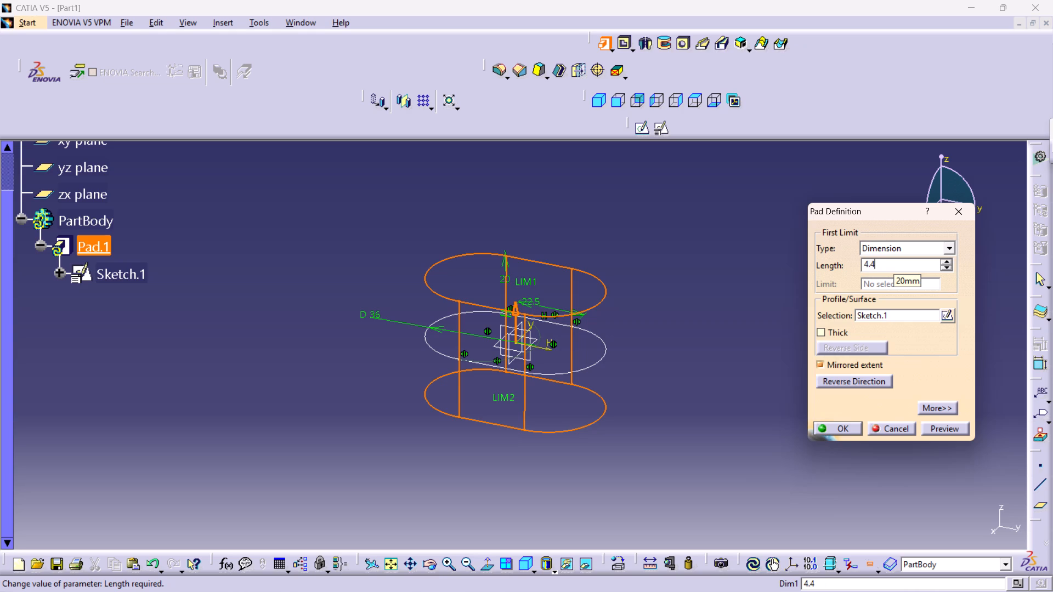
{"action": "type", "text": "/2"}
{"action": "key", "text": "Return"}
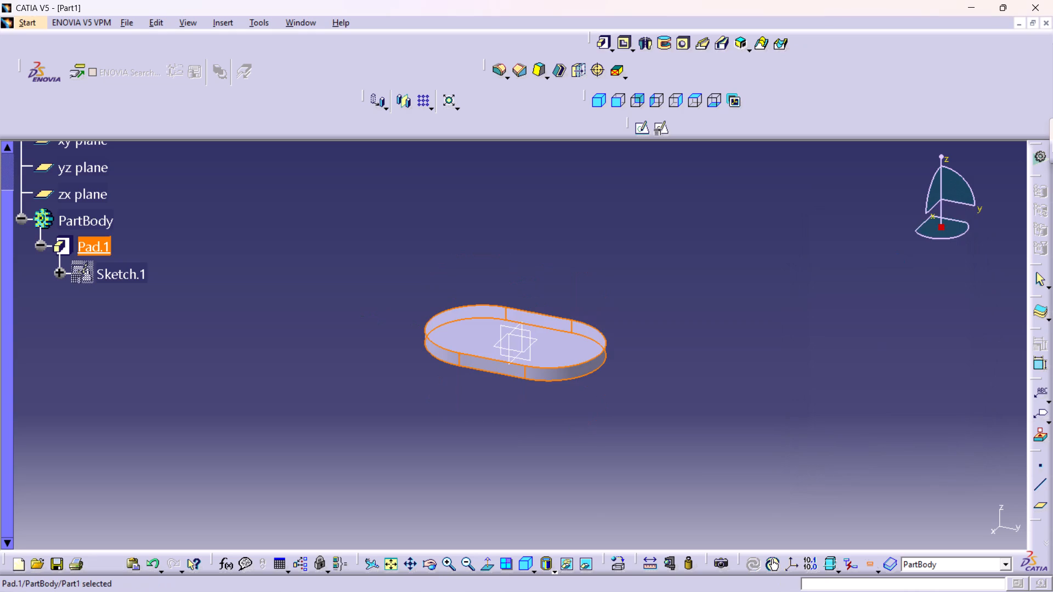
{"action": "left_click", "coordinate": [608, 408]}
Create a positioned sketch on the pad's top face with the H and V axes swapped and V reversed.
{"action": "middle_click_drag", "start_coordinate": [552, 366], "coordinate": [548, 285]}
{"action": "right_click", "coordinate": [552, 366]}
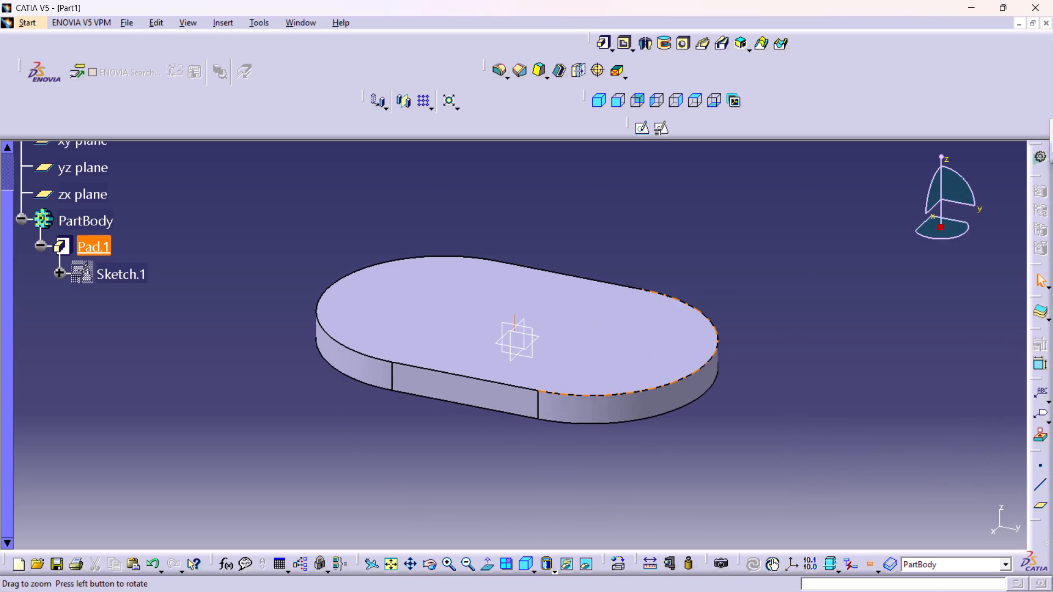
{"action": "middle_click_drag", "start_coordinate": [548, 285], "coordinate": [546, 278]}
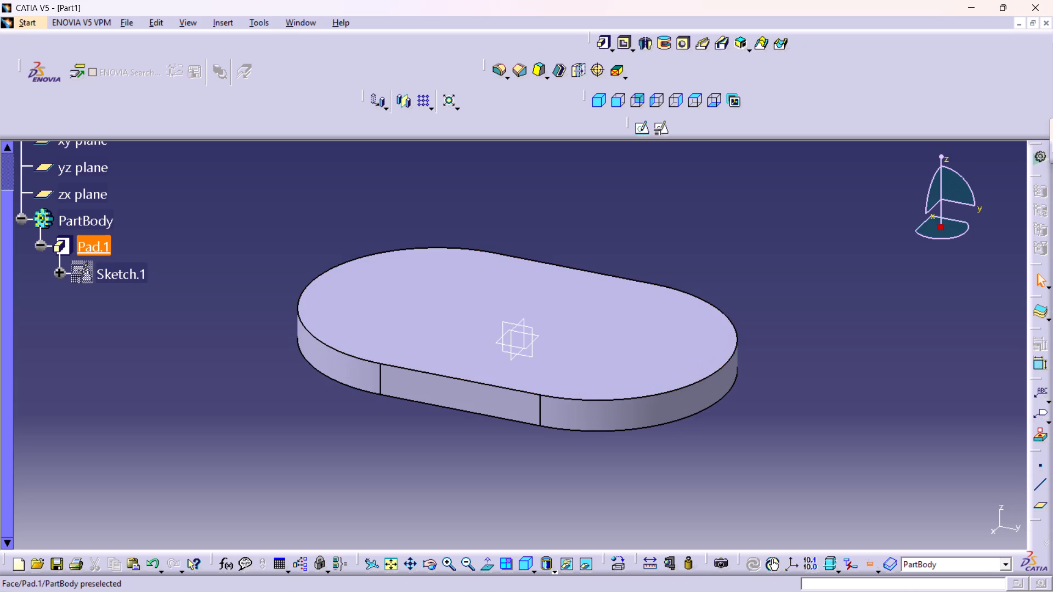
{"action": "left_click", "coordinate": [641, 319]}
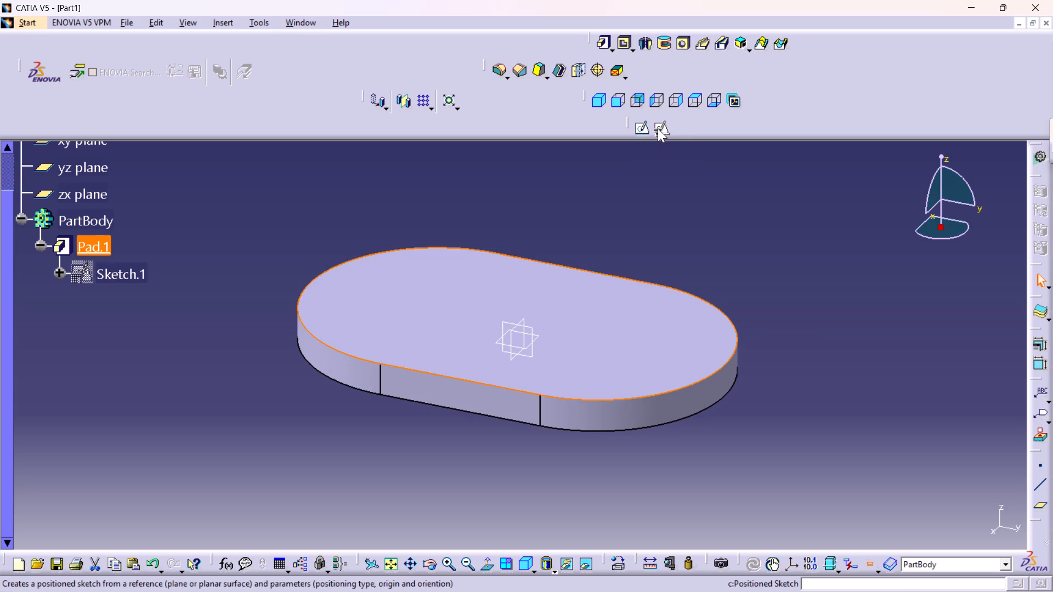
{"action": "left_click", "coordinate": [658, 128]}
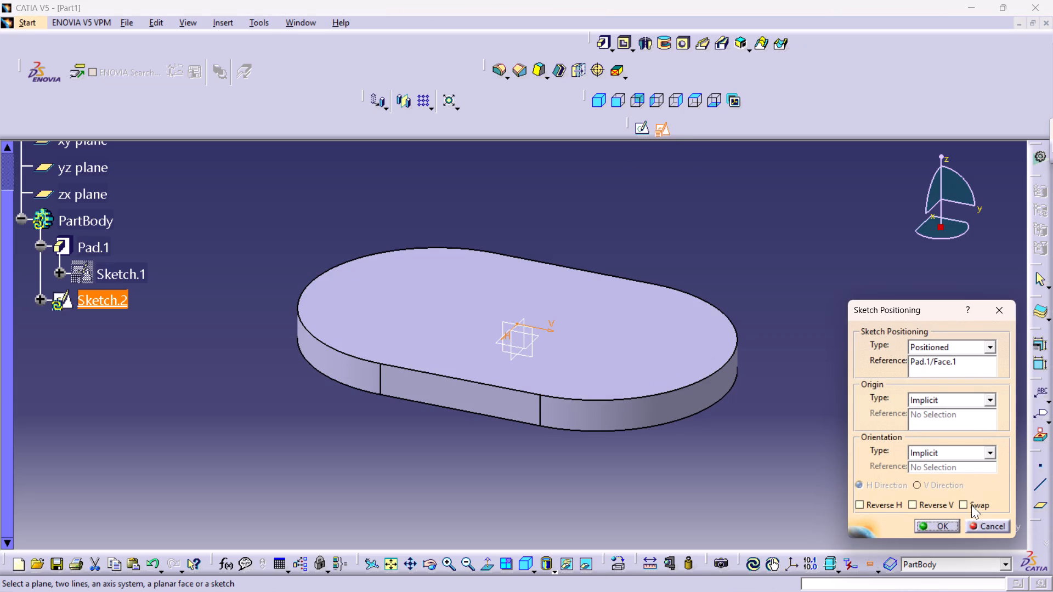
{"action": "left_click", "coordinate": [972, 506]}
{"action": "left_click", "coordinate": [929, 508]}
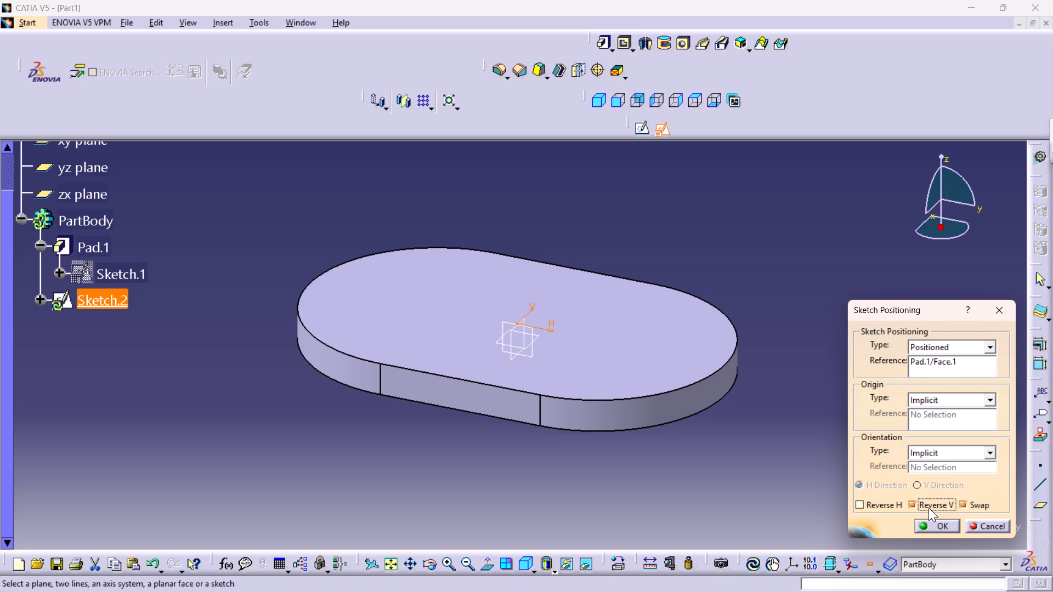
{"action": "left_click", "coordinate": [918, 525]}
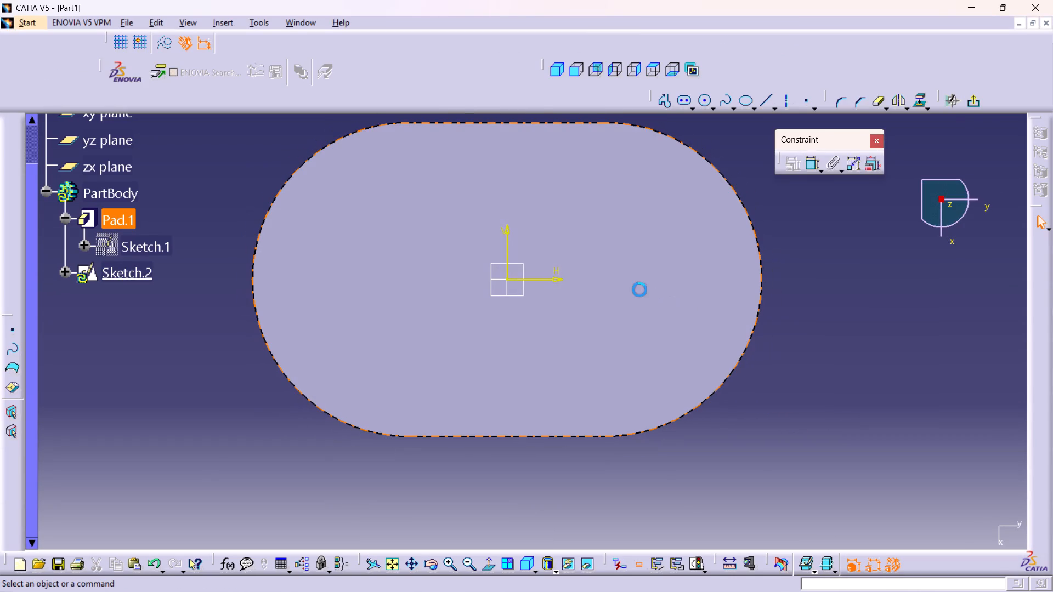
{"action": "middle_click_drag", "start_coordinate": [627, 274], "coordinate": [637, 307]}
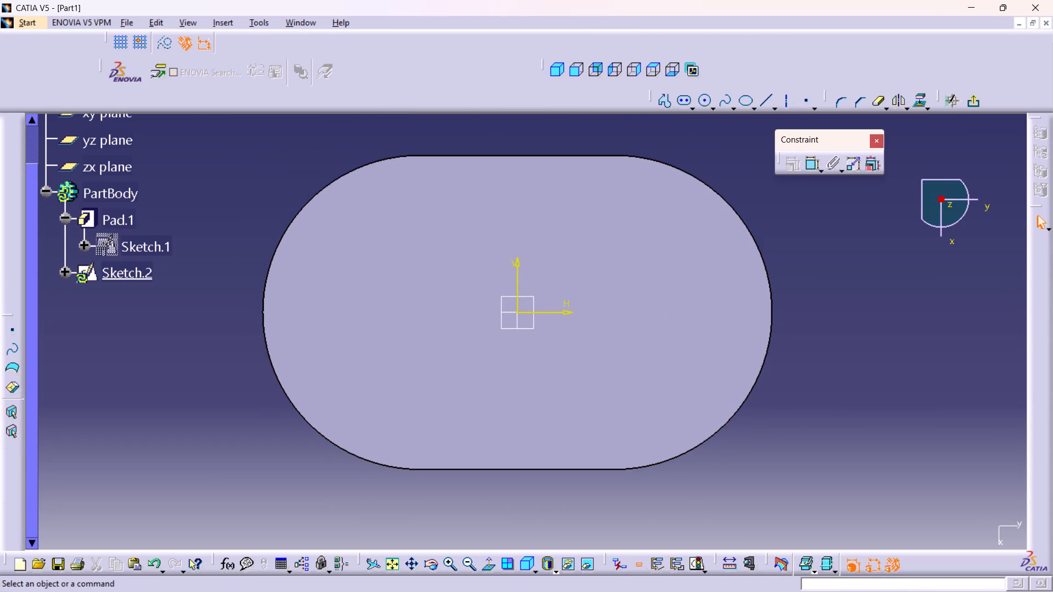
Sketch a circle about 6.5 mm in diameter on the face, centred about H -12.4 mm, V 9.6 mm.
{"action": "double_click", "coordinate": [702, 100]}
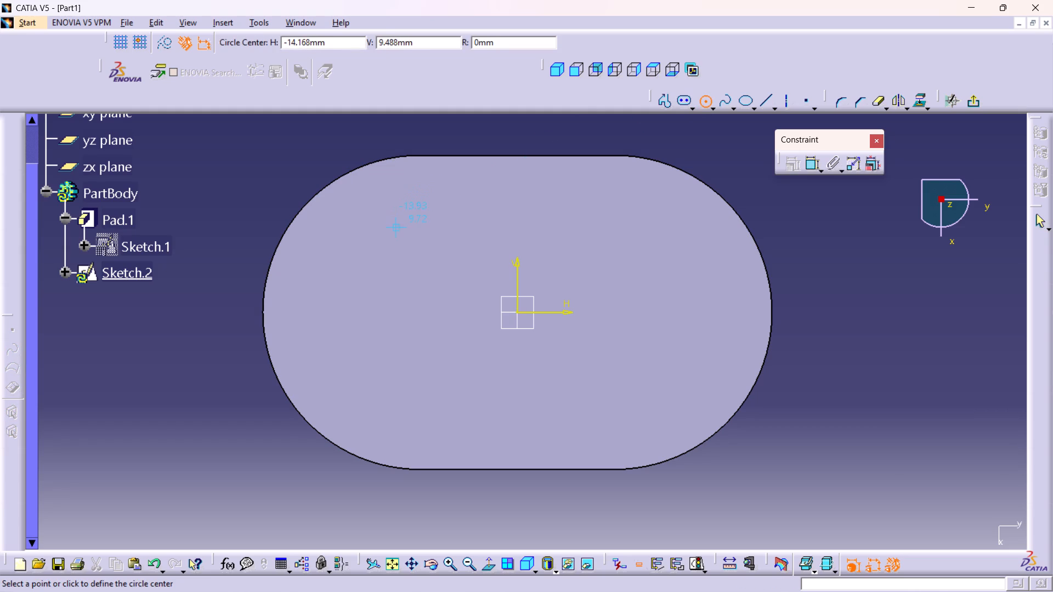
{"action": "left_click", "coordinate": [409, 227]}
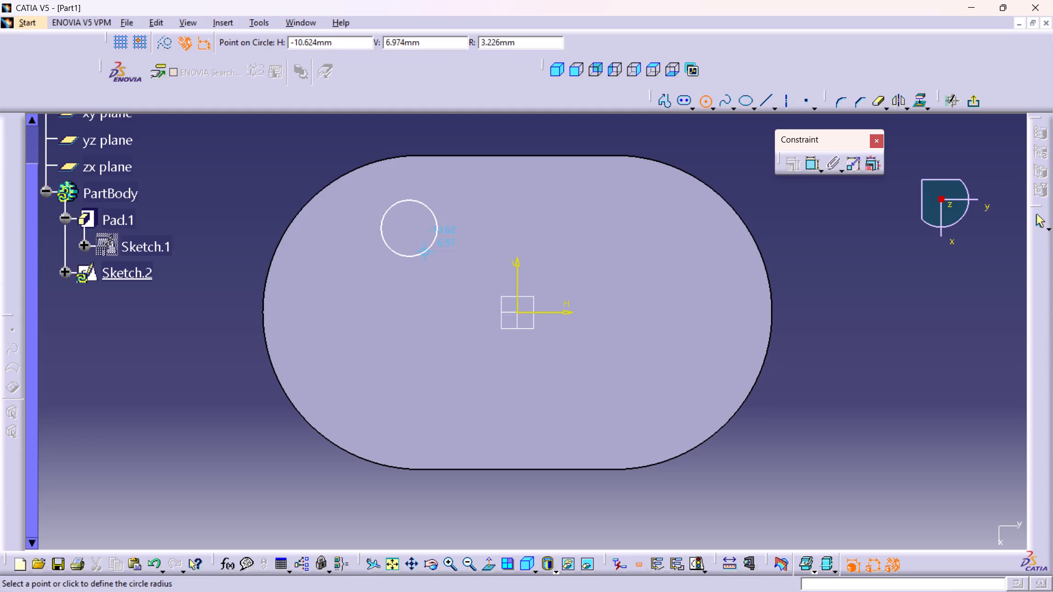
{"action": "left_click", "coordinate": [426, 251]}
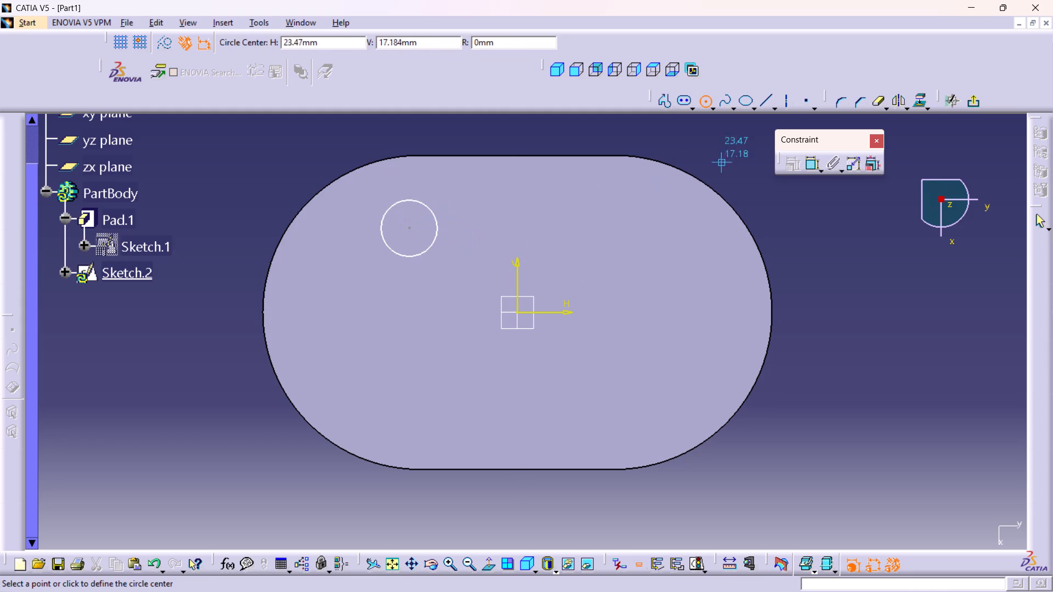
Dimension the circle's diameter outside the slot outline and set it to 7 mm.
{"action": "double_click", "coordinate": [813, 166]}
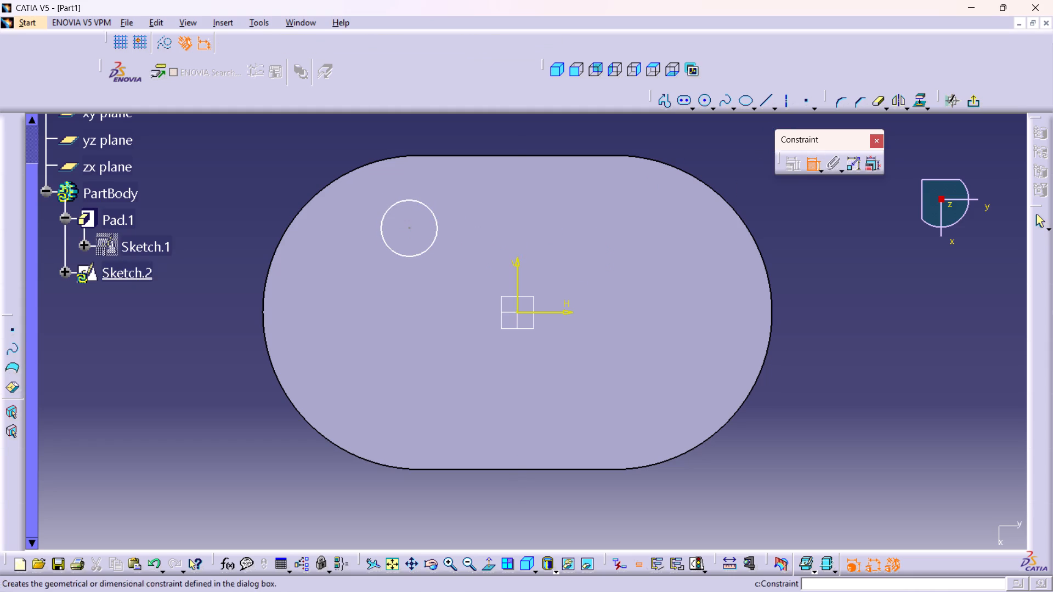
{"action": "left_click", "coordinate": [392, 203]}
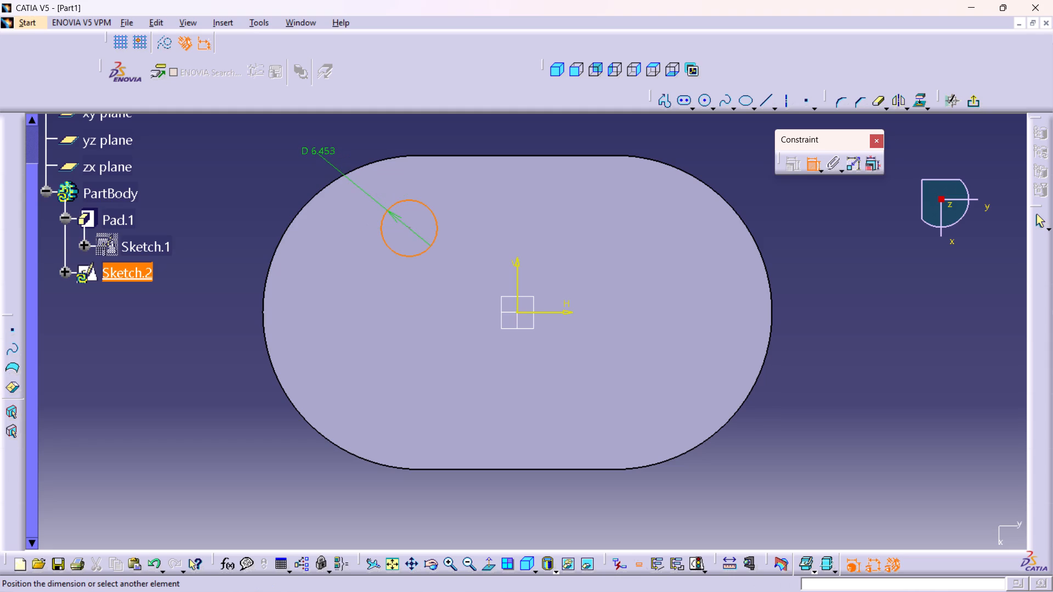
{"action": "left_click", "coordinate": [318, 154]}
{"action": "double_click", "coordinate": [315, 148]}
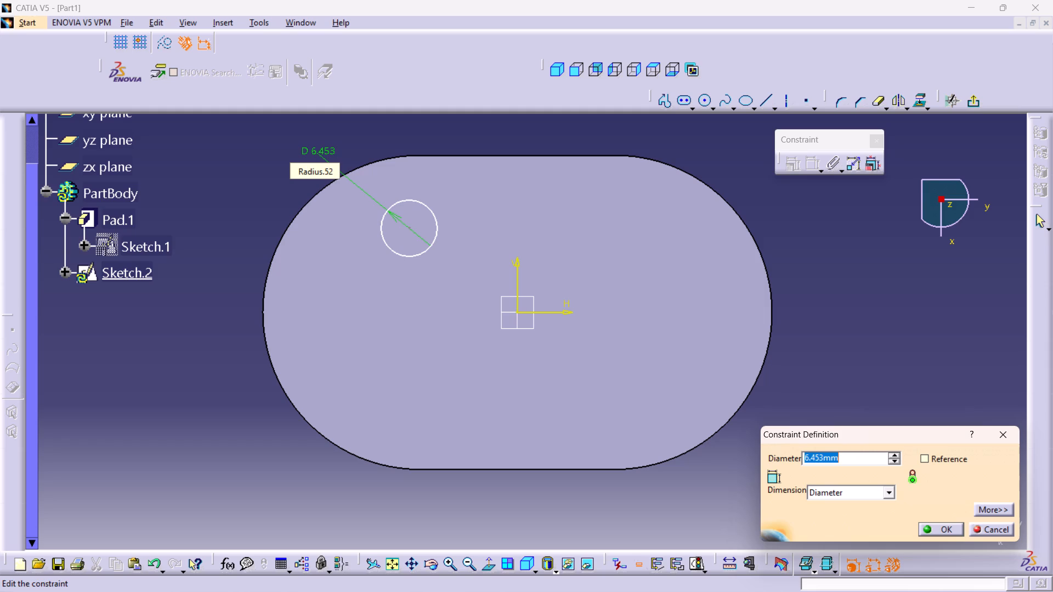
{"action": "key", "text": "7"}
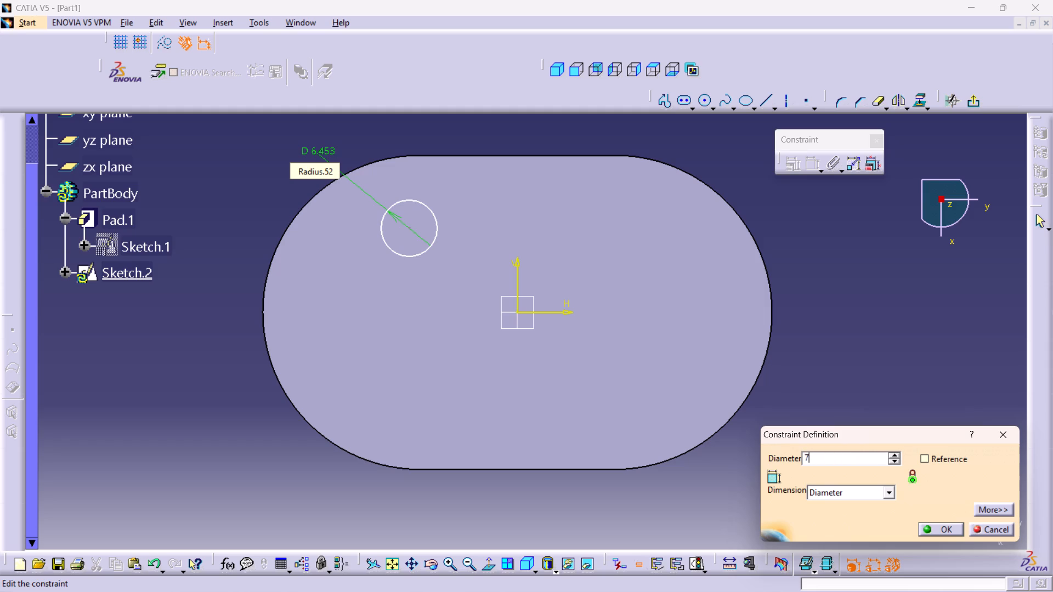
{"action": "left_click", "coordinate": [951, 530]}
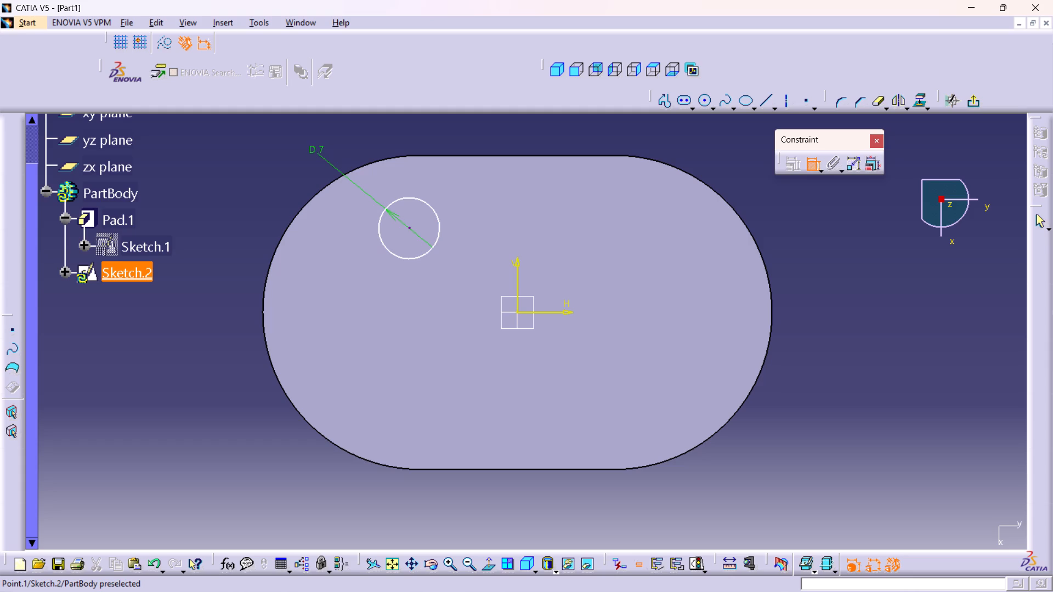
Dimension the circle centre's distance from the V axis above the slot outline and set it to 22.5/2 mm.
{"action": "left_click", "coordinate": [409, 227]}
{"action": "left_click", "coordinate": [519, 265]}
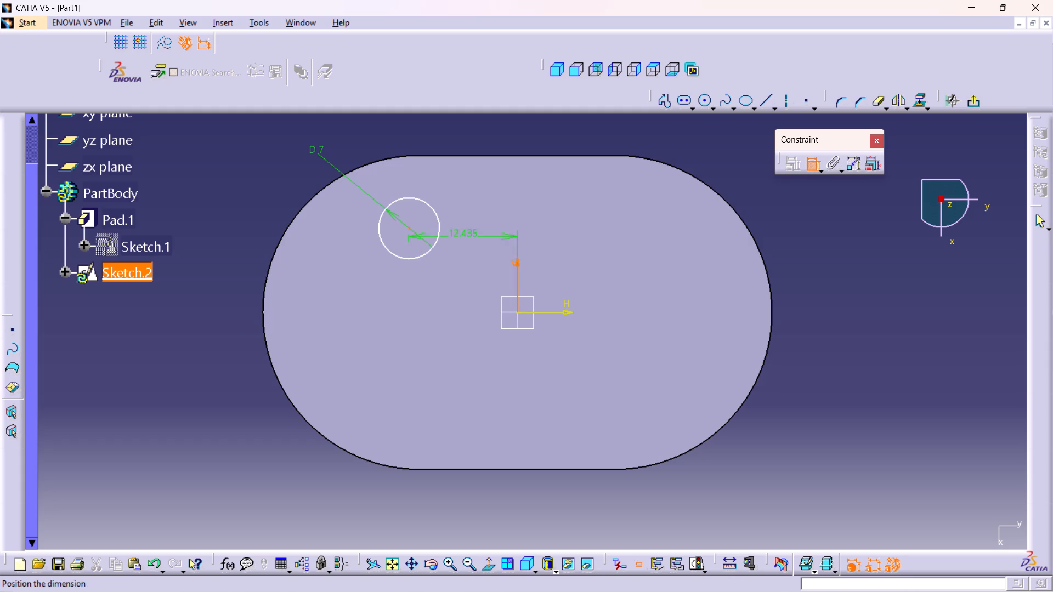
{"action": "middle_click_drag", "start_coordinate": [480, 146], "coordinate": [480, 209]}
{"action": "left_click", "coordinate": [468, 174]}
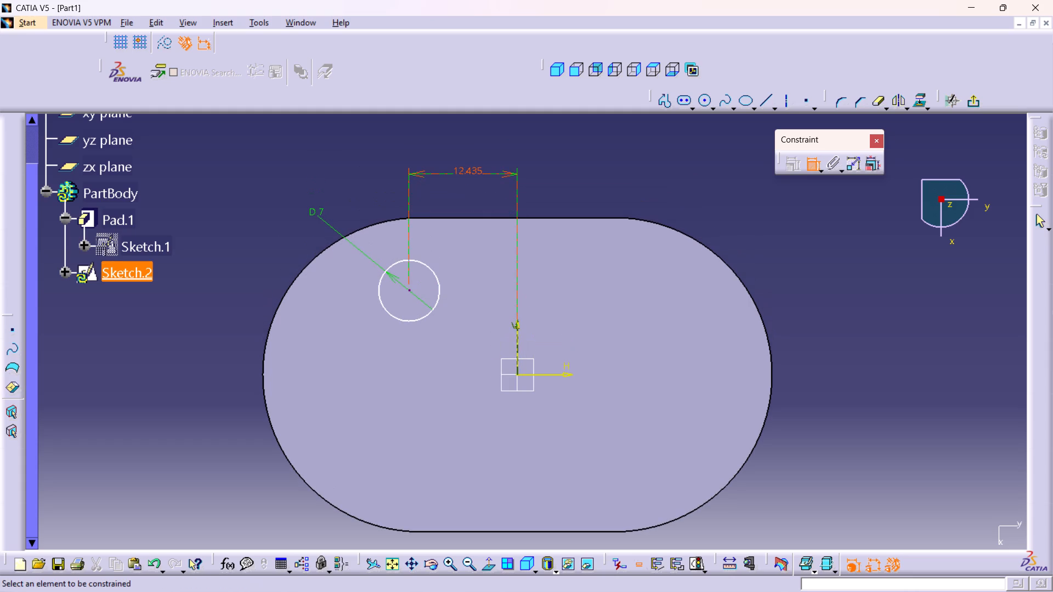
{"action": "double_click", "coordinate": [467, 169]}
{"action": "key", "text": "2"}
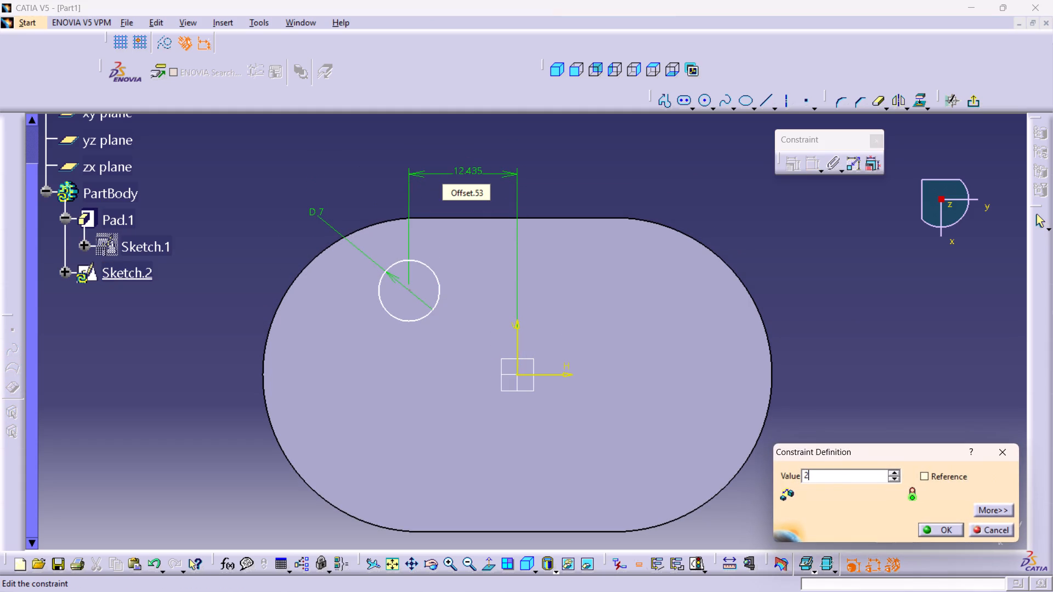
{"action": "type", "text": "2."}
{"action": "key", "text": "5"}
{"action": "type", "text": "/2"}
{"action": "key", "text": "Return"}
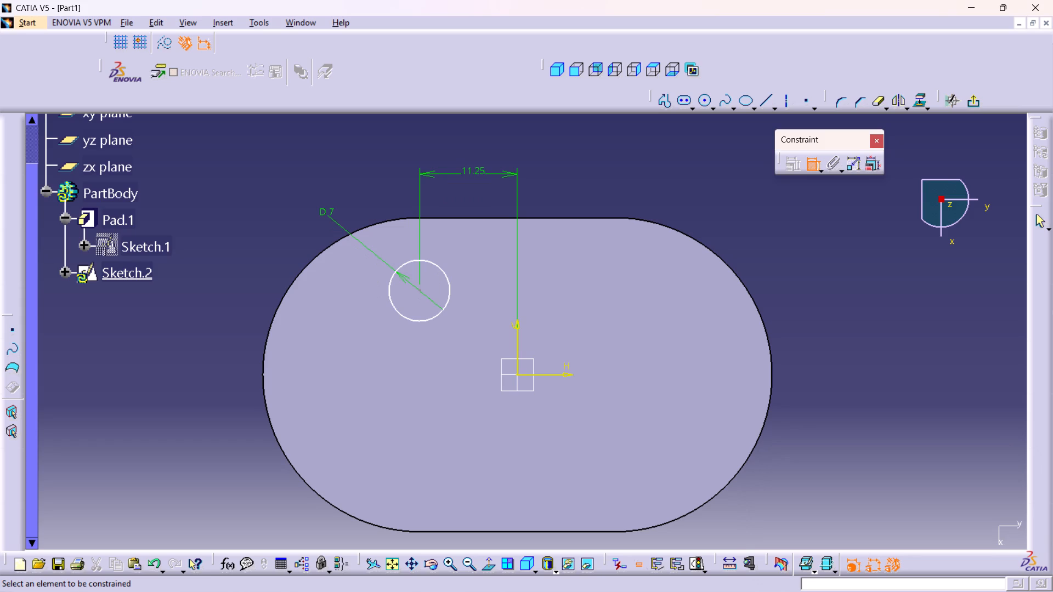
Dimension the circle centre's distance from the H axis, placing the dimension outside the slot's negative H end.
{"action": "middle_click_drag", "start_coordinate": [564, 287], "coordinate": [561, 264]}
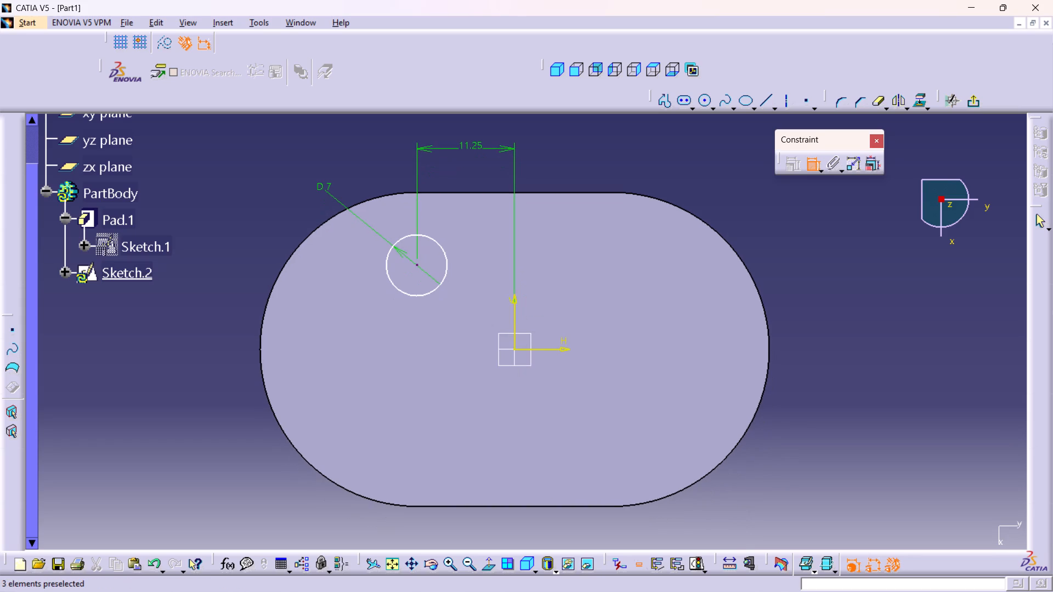
{"action": "left_click", "coordinate": [417, 265]}
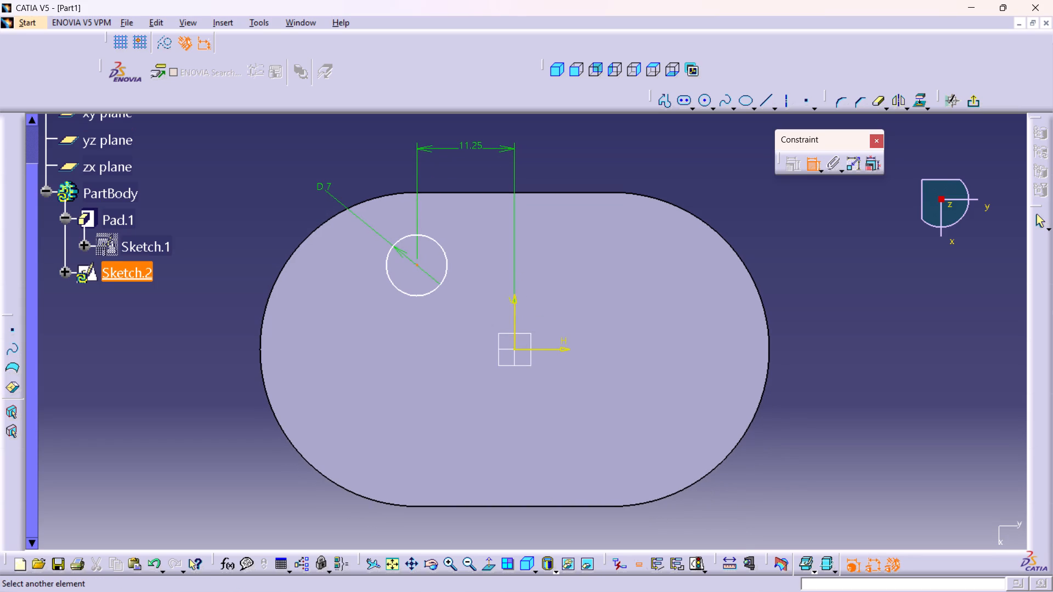
{"action": "left_click", "coordinate": [545, 349]}
{"action": "left_click", "coordinate": [176, 303]}
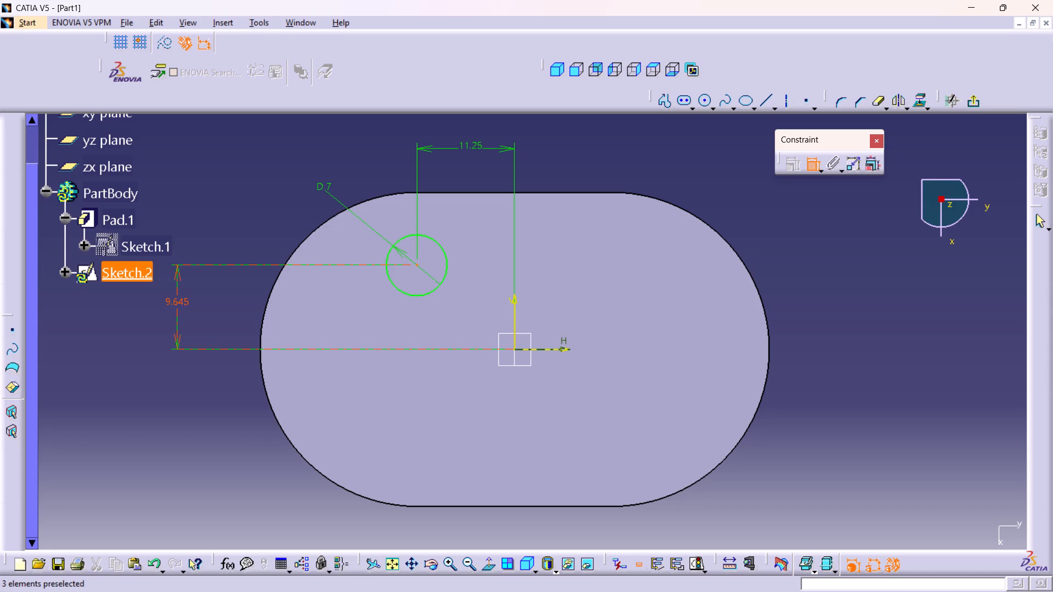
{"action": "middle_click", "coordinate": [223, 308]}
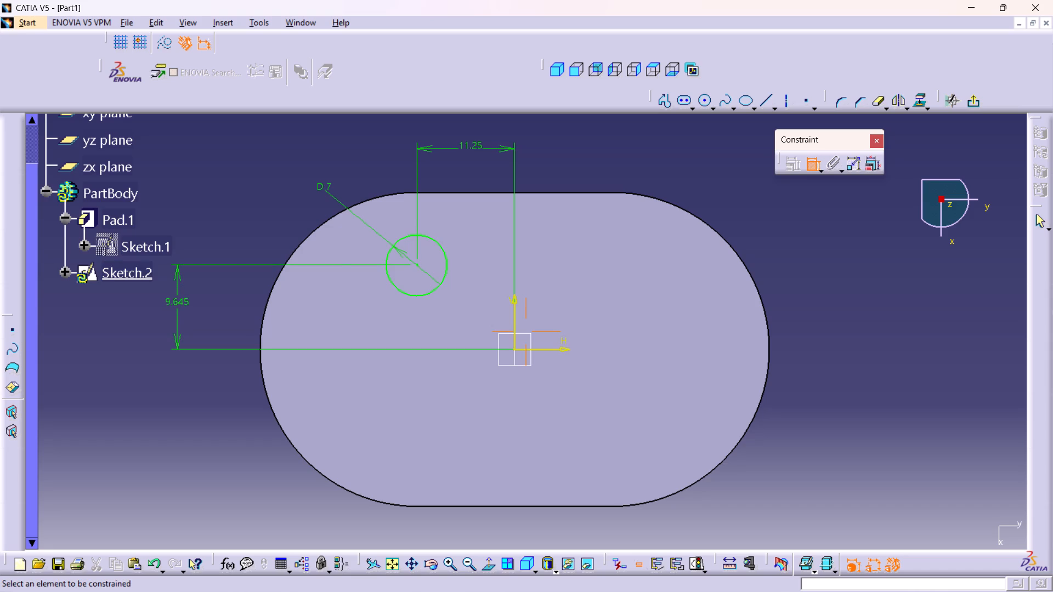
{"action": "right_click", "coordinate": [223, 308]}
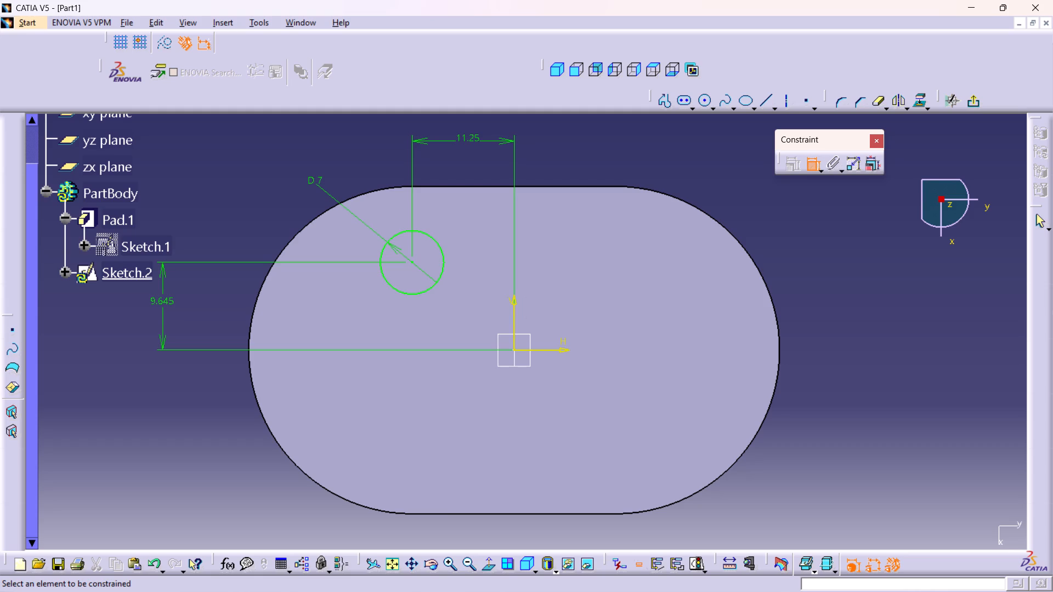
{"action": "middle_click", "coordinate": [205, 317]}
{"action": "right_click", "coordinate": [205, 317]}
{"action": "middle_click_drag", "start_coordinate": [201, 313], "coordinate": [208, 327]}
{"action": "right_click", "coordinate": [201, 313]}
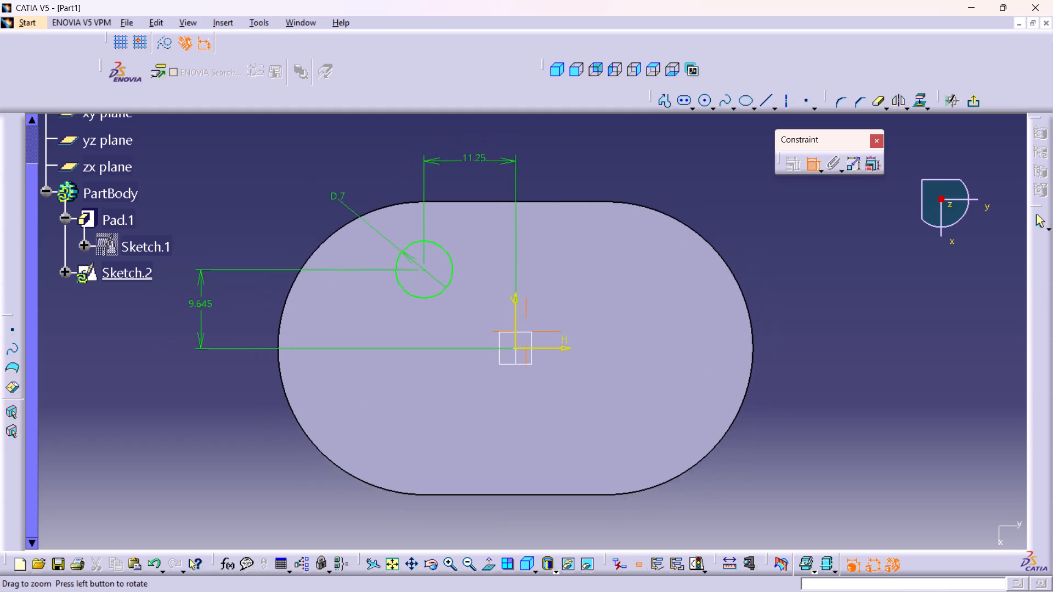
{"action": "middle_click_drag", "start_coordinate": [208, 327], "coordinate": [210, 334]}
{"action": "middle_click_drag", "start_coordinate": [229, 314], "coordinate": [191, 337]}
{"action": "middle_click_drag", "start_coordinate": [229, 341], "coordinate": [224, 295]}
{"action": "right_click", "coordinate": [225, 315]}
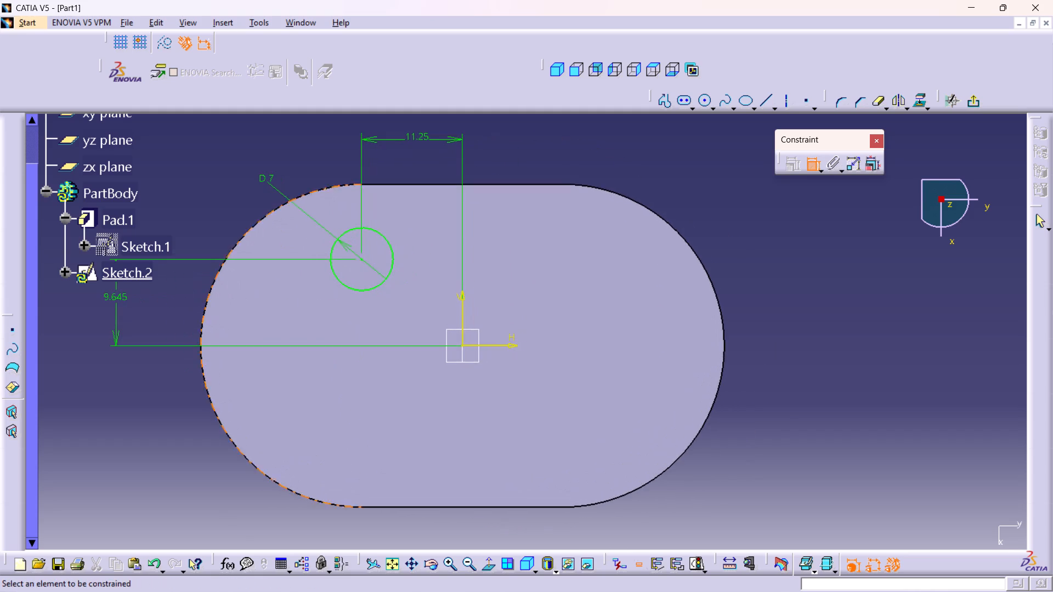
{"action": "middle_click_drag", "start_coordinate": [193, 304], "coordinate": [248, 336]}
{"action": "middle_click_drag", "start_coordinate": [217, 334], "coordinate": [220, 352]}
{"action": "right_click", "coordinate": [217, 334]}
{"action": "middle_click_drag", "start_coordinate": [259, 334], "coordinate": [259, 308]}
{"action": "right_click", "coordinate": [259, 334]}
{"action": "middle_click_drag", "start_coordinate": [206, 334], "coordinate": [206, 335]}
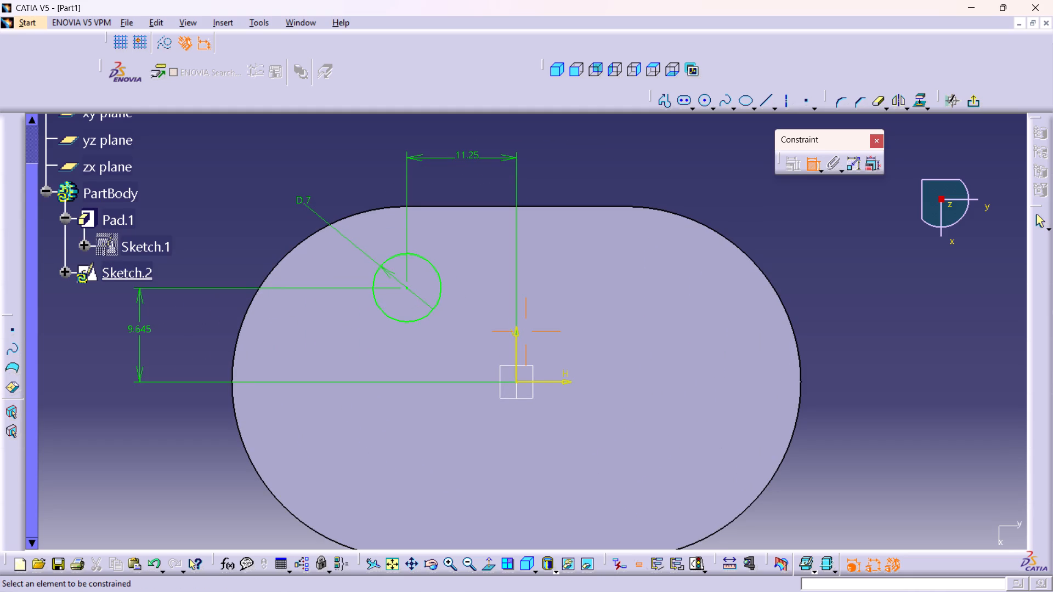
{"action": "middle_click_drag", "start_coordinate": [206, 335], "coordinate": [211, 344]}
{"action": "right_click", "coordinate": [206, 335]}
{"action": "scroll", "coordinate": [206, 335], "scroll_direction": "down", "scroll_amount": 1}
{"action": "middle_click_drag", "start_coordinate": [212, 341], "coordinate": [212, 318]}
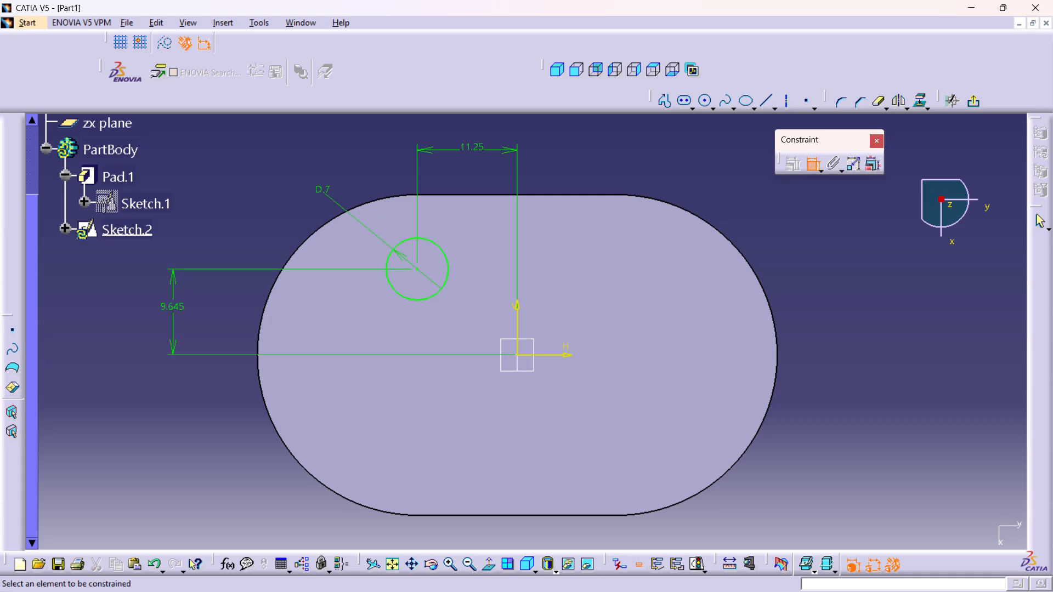
Set the circle centre's distance from the H axis to 13 mm.
{"action": "double_click", "coordinate": [173, 305]}
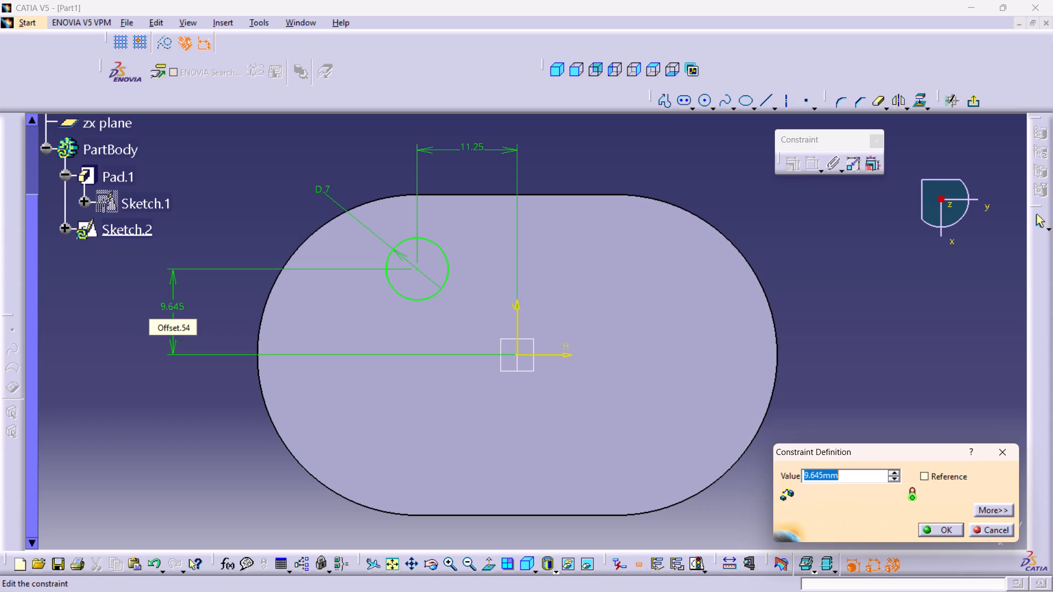
{"action": "double_click", "coordinate": [173, 305]}
{"action": "key", "text": "1"}
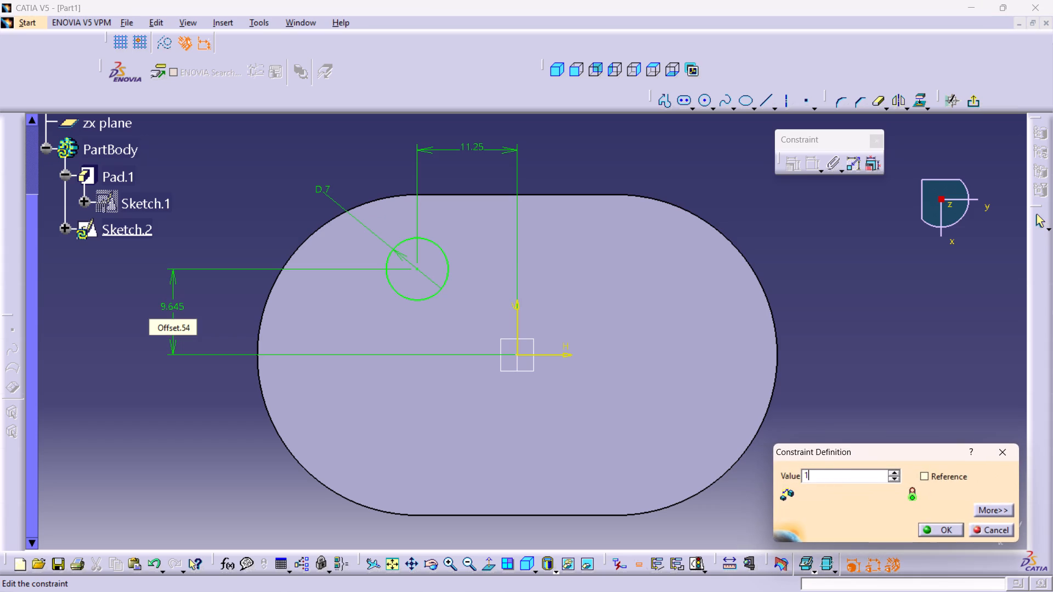
{"action": "key", "text": "3"}
{"action": "key", "text": "Return"}
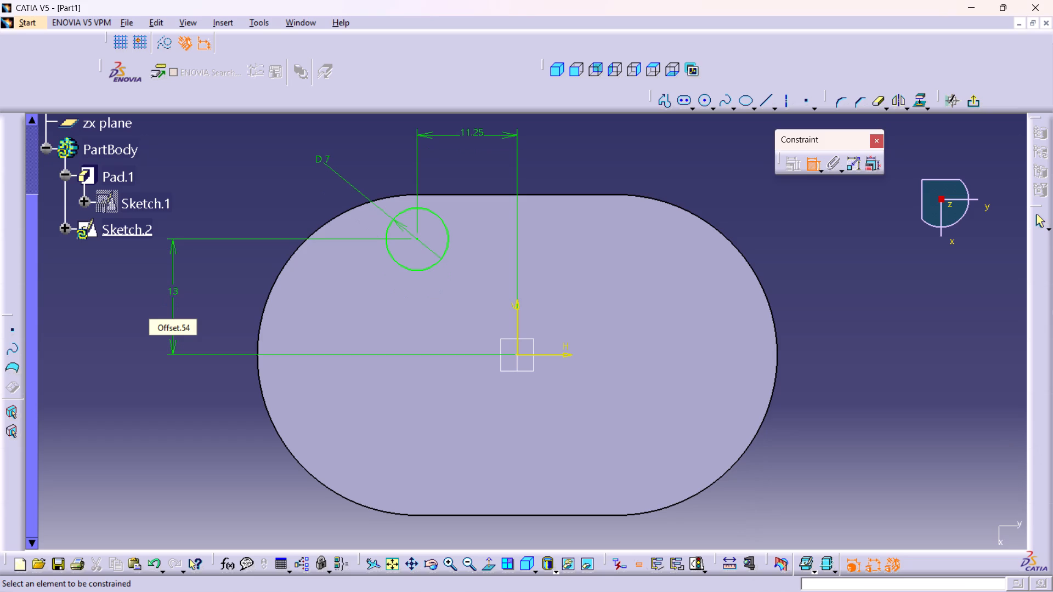
Exit the circle sketch and return to the 3D part.
{"action": "middle_click_drag", "start_coordinate": [224, 270], "coordinate": [185, 275]}
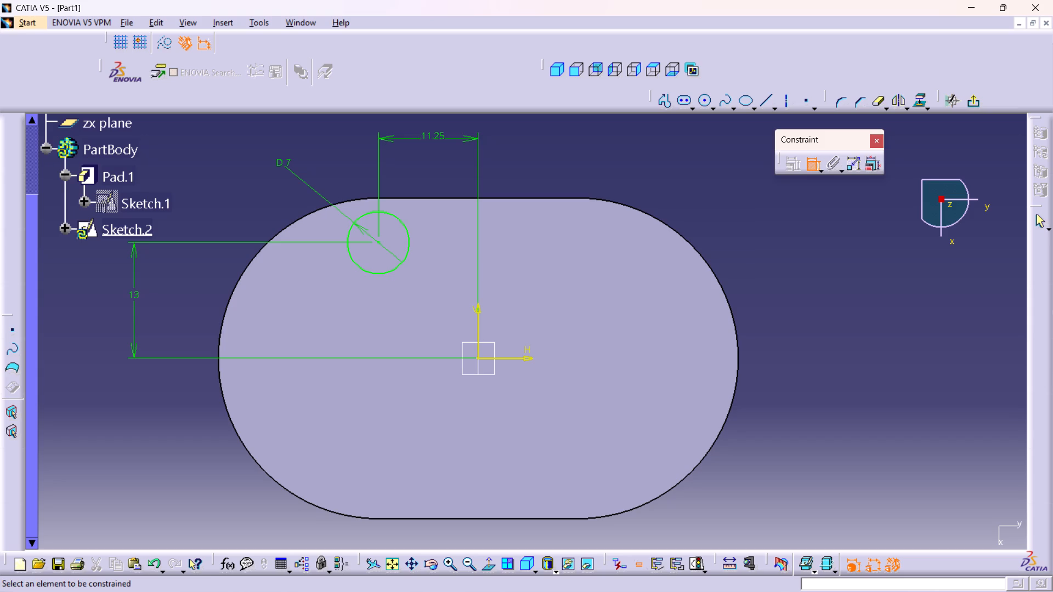
{"action": "left_click", "coordinate": [971, 105]}
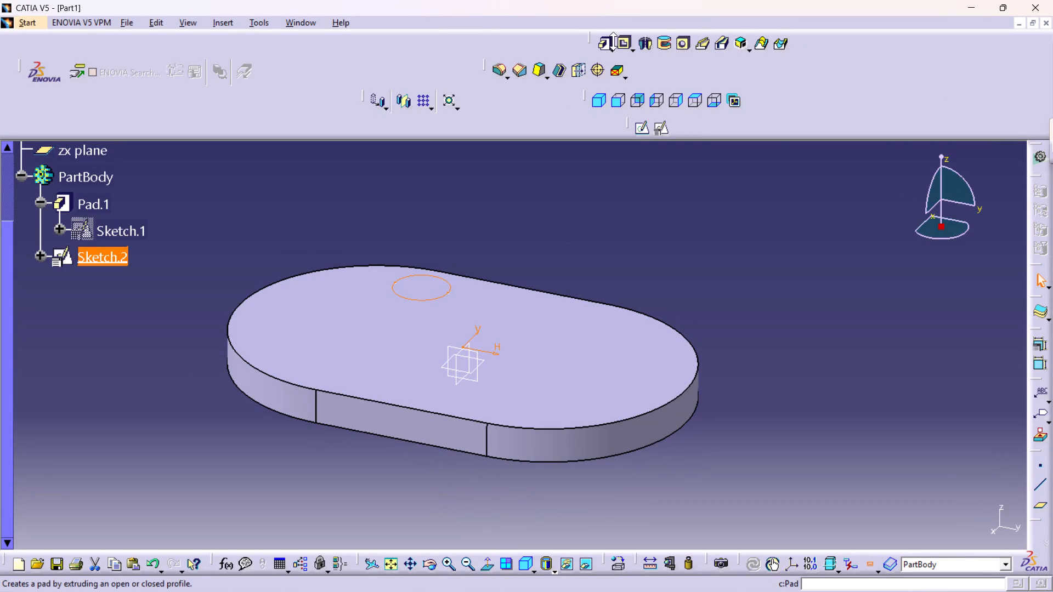
Start a pad from the circle sketch, reverse its direction into the slot body, and open its length for editing.
{"action": "left_click", "coordinate": [602, 42]}
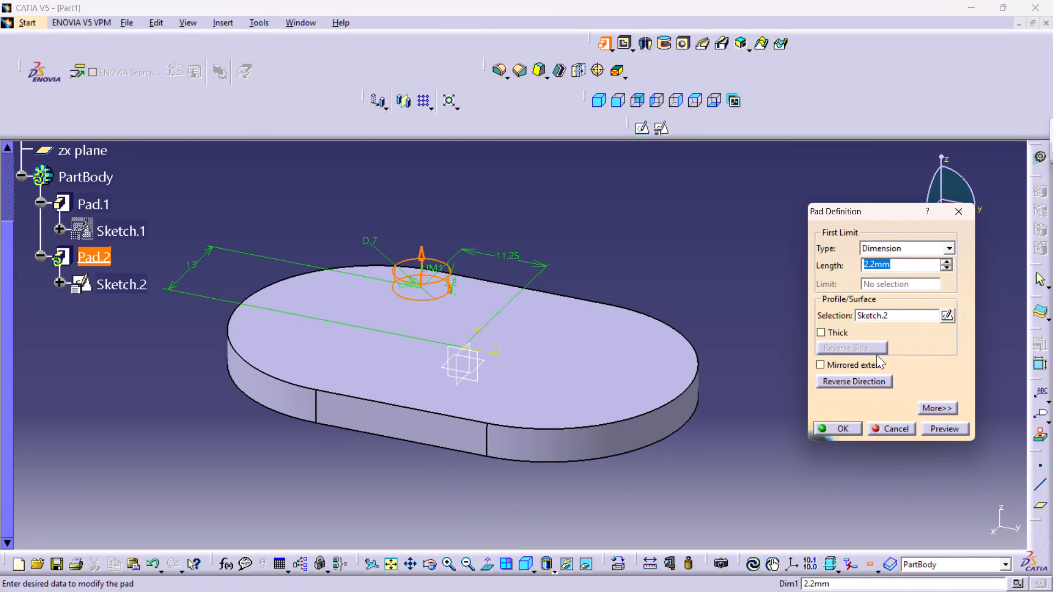
{"action": "left_click", "coordinate": [839, 383]}
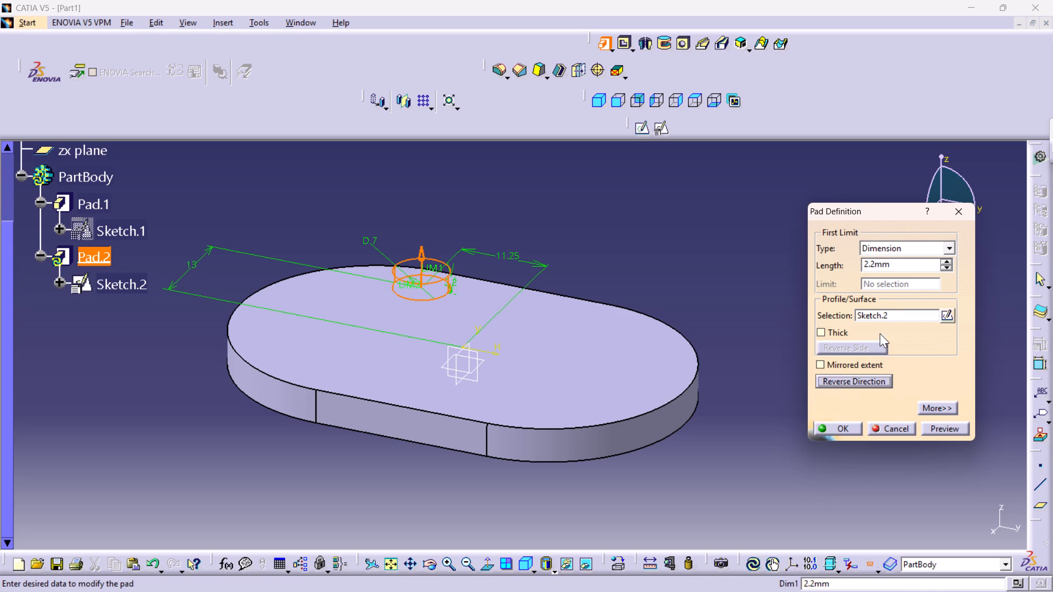
{"action": "double_click", "coordinate": [896, 262]}
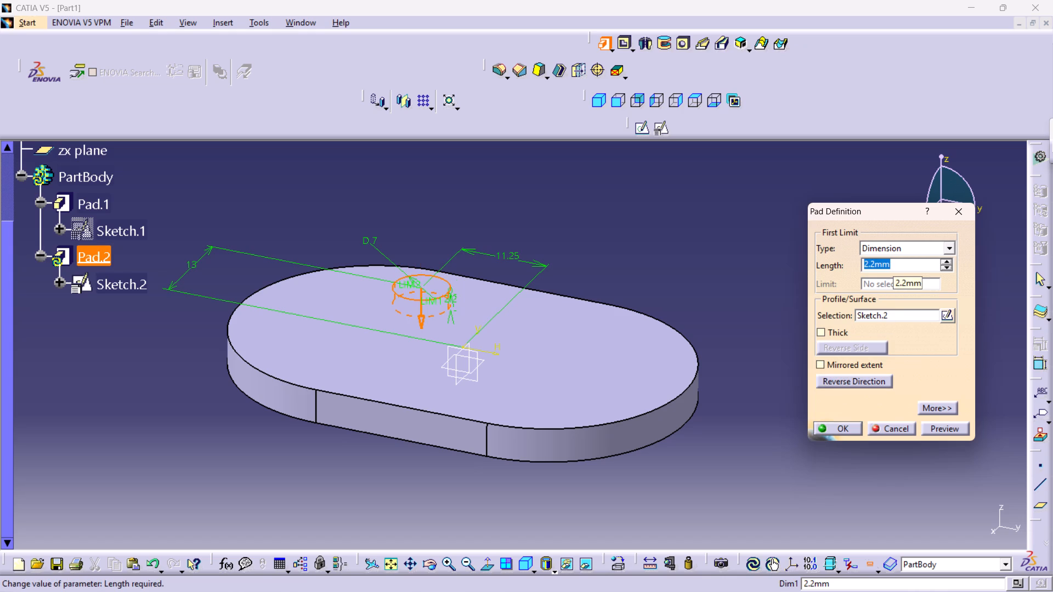
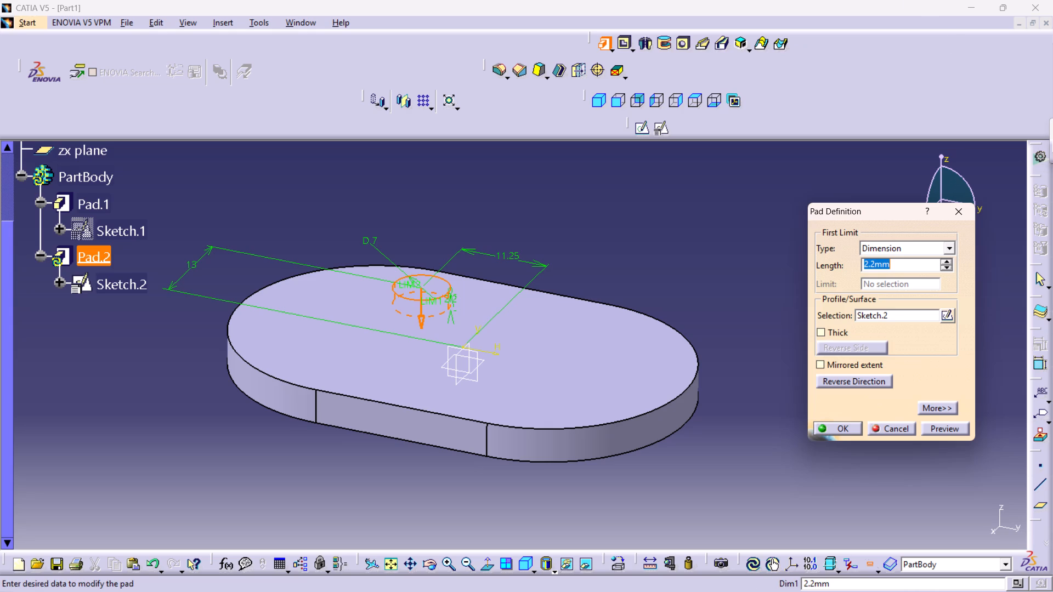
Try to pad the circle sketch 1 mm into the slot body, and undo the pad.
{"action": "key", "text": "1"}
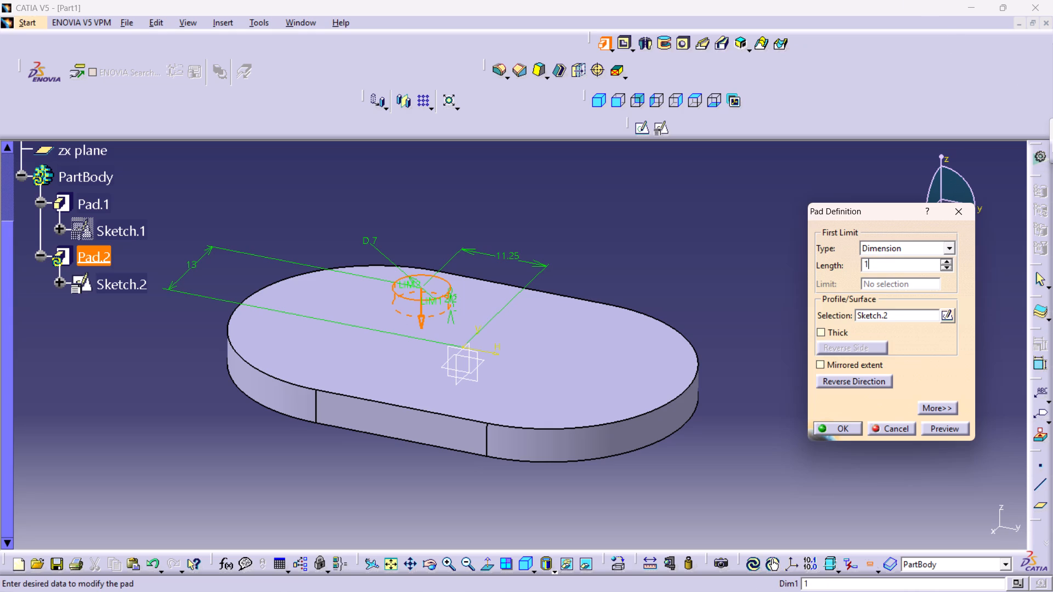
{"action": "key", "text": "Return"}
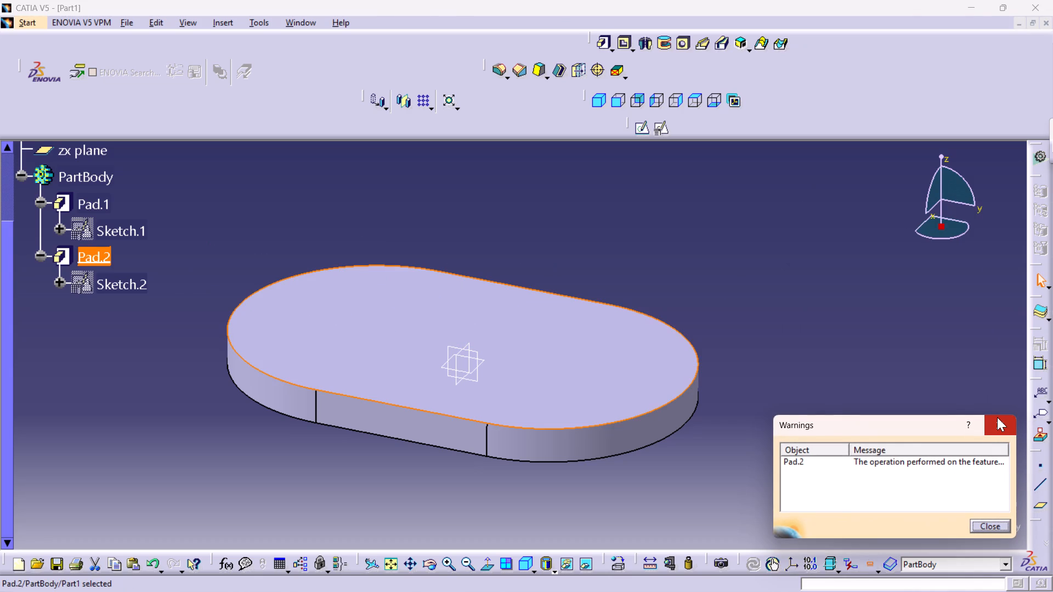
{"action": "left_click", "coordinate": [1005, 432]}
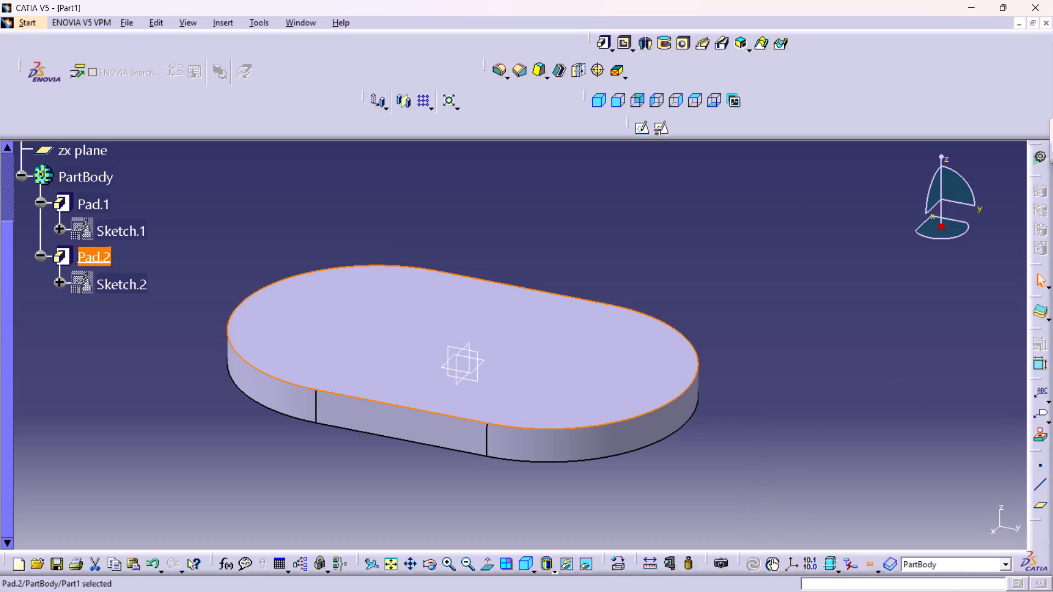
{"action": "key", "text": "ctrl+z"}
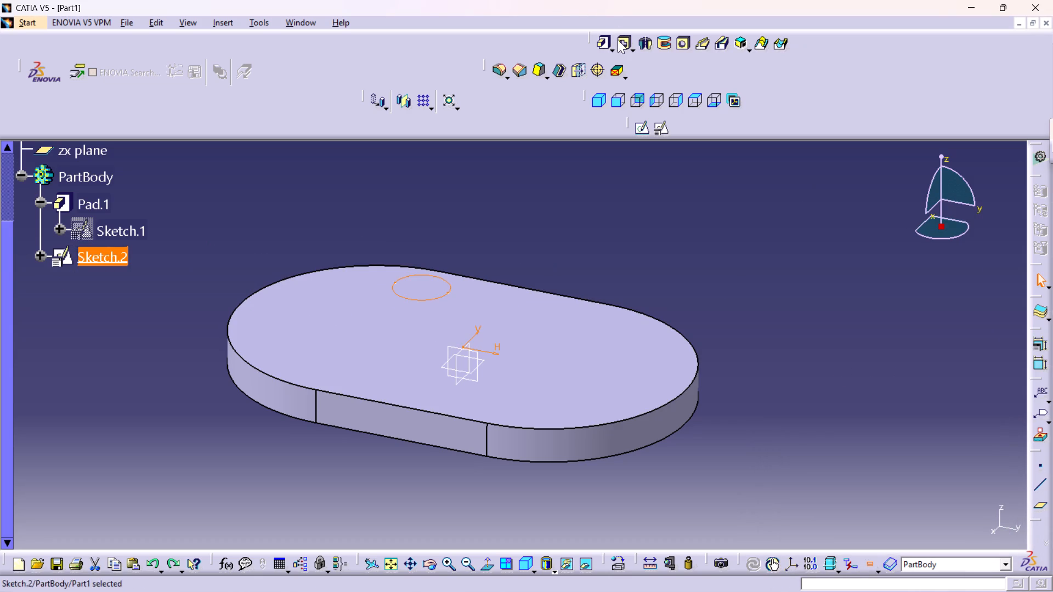
Cut a 1 mm deep pocket into the slot body from the 7 mm circle sketch.
{"action": "left_click", "coordinate": [625, 45]}
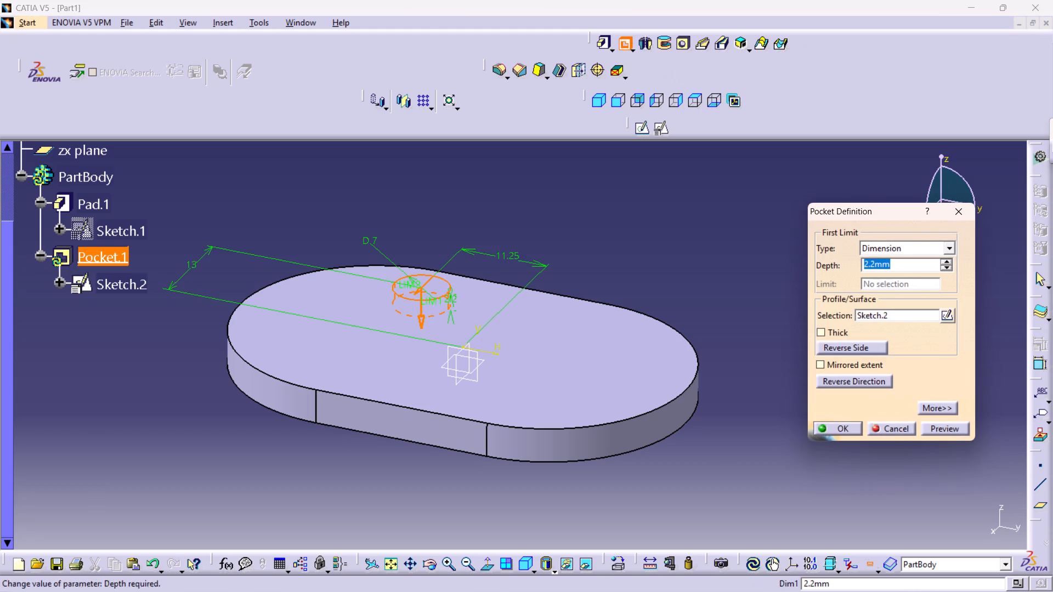
{"action": "key", "text": "1"}
{"action": "left_click", "coordinate": [829, 428]}
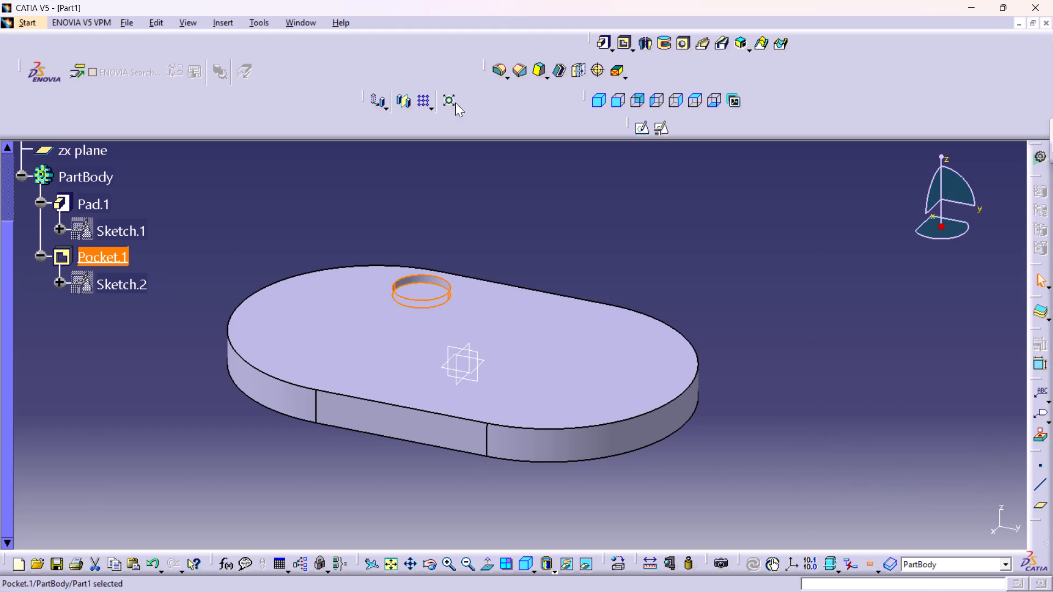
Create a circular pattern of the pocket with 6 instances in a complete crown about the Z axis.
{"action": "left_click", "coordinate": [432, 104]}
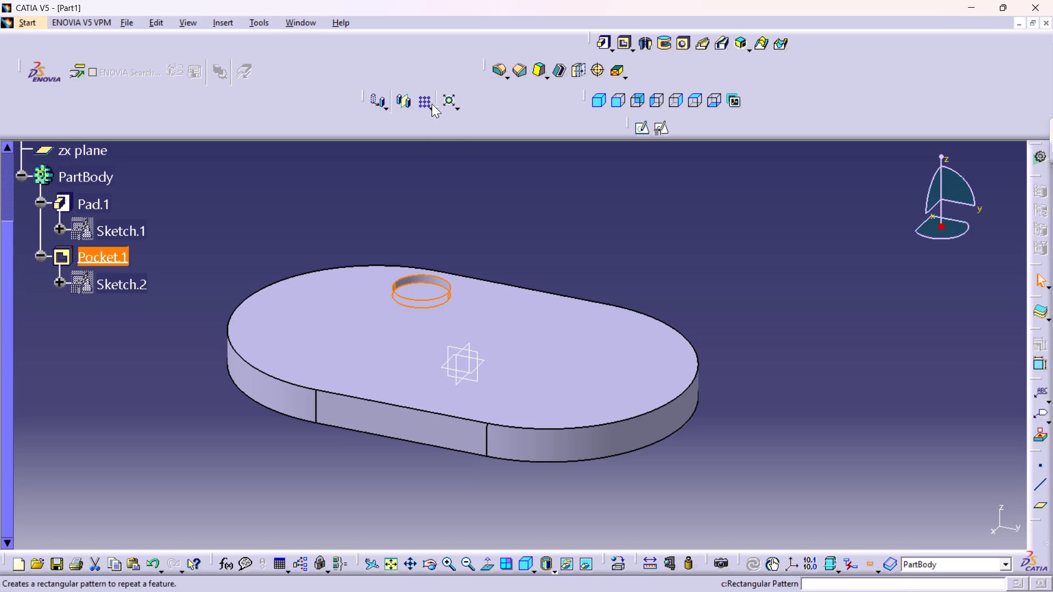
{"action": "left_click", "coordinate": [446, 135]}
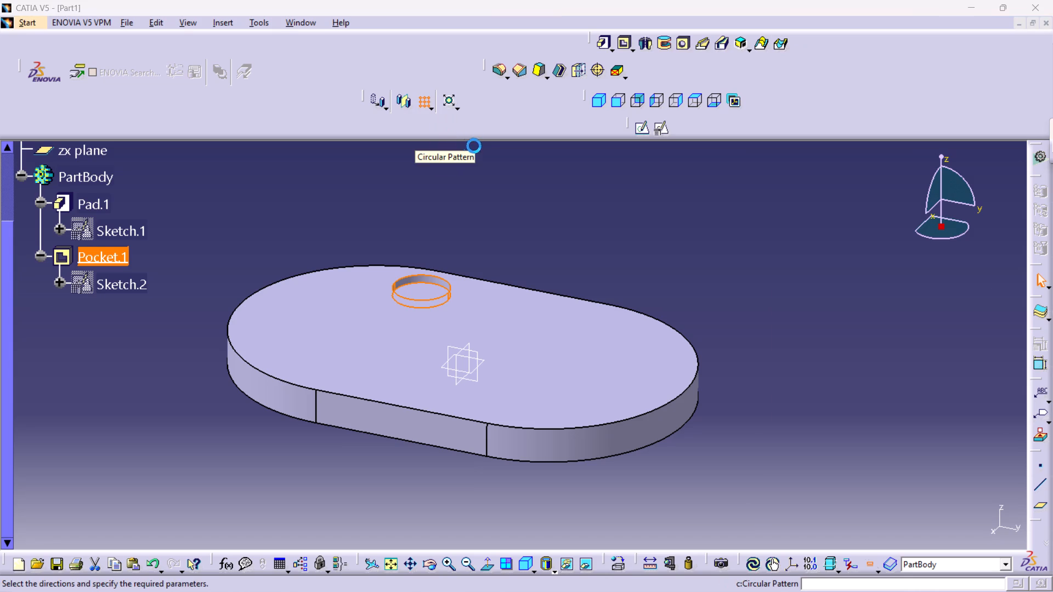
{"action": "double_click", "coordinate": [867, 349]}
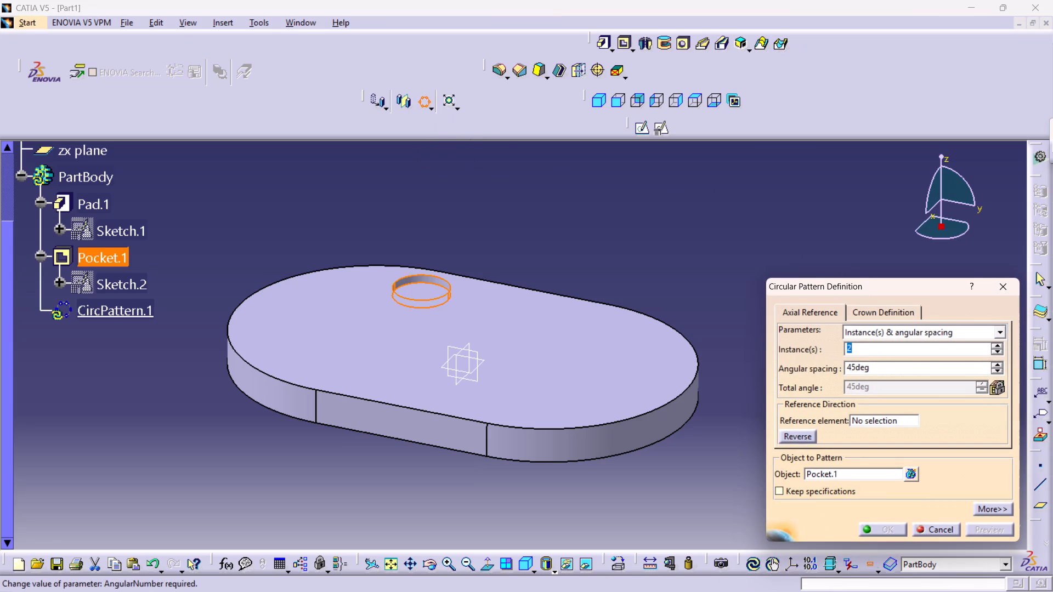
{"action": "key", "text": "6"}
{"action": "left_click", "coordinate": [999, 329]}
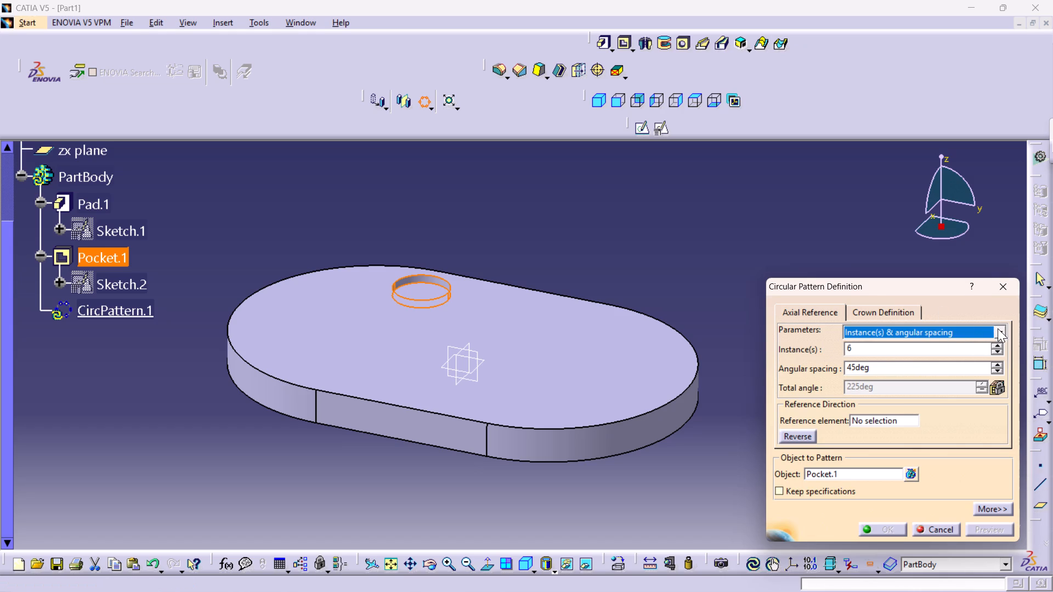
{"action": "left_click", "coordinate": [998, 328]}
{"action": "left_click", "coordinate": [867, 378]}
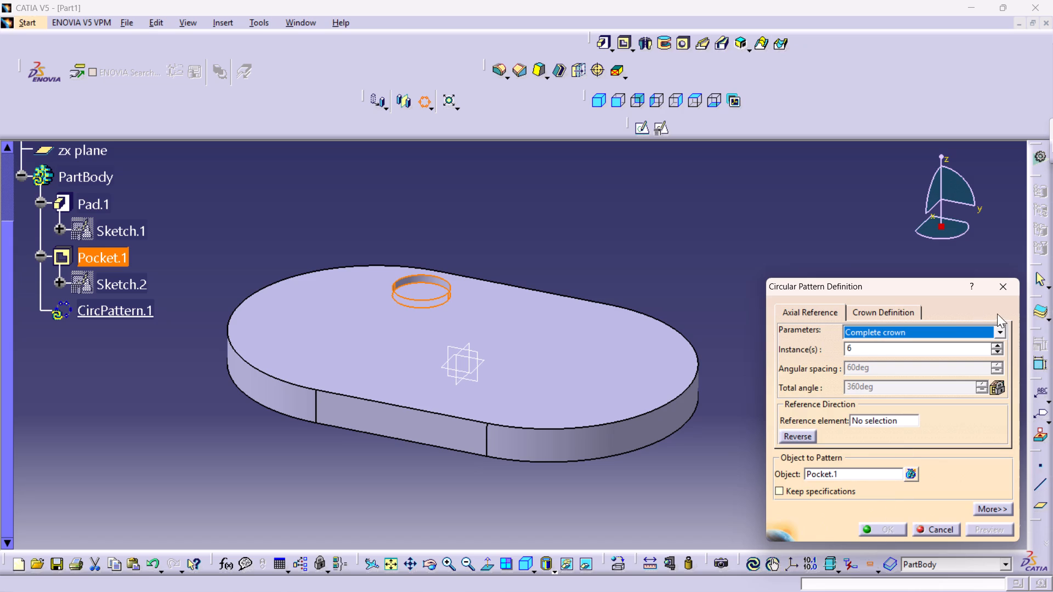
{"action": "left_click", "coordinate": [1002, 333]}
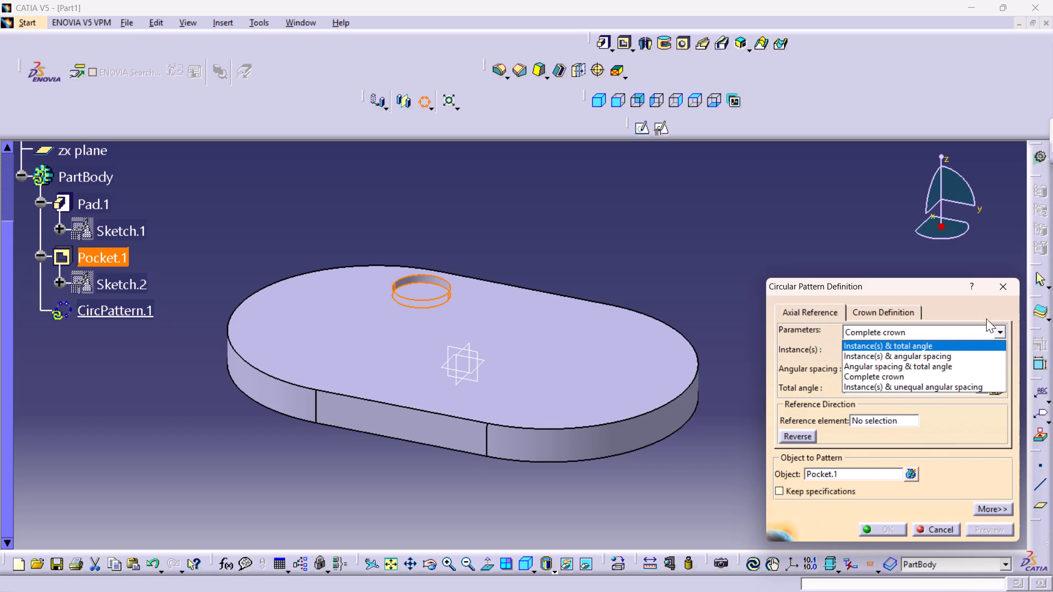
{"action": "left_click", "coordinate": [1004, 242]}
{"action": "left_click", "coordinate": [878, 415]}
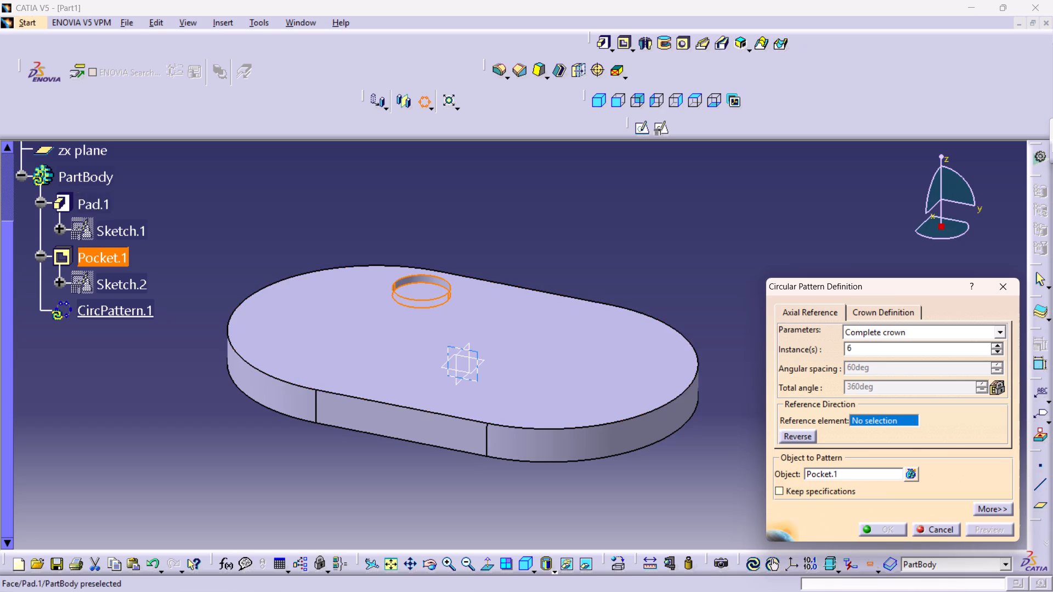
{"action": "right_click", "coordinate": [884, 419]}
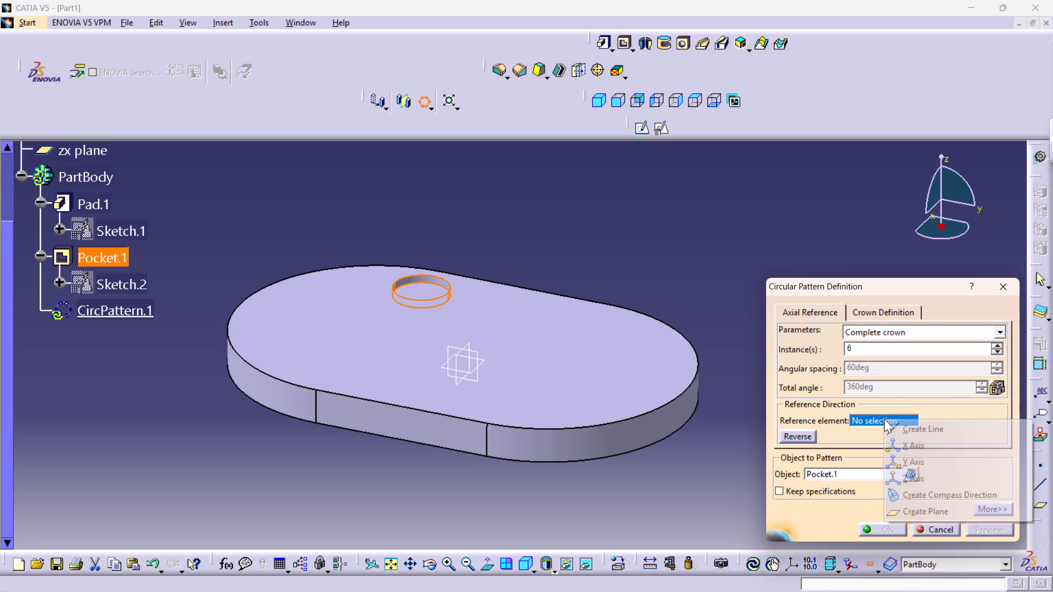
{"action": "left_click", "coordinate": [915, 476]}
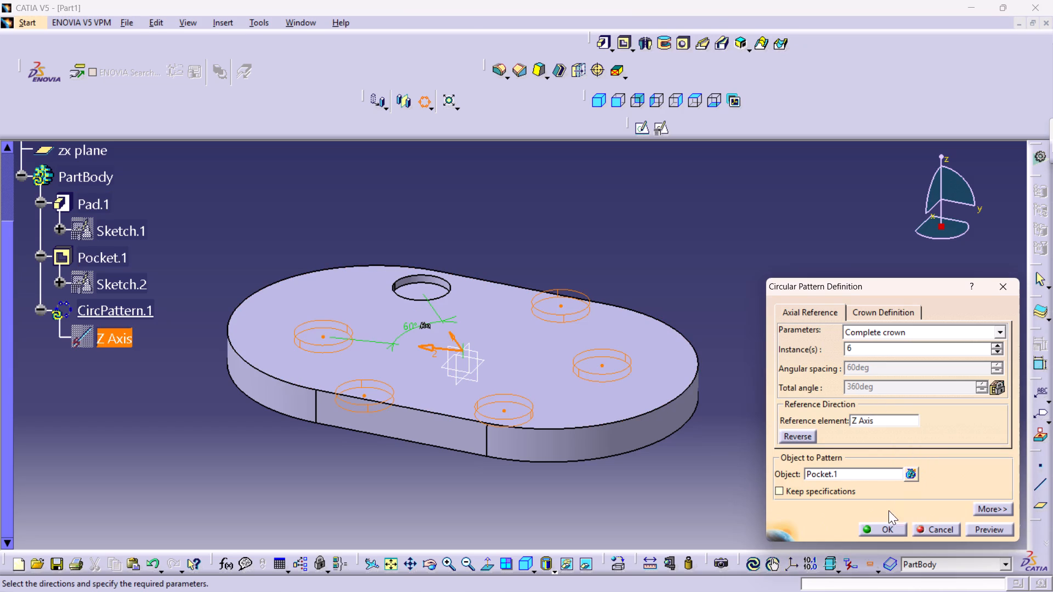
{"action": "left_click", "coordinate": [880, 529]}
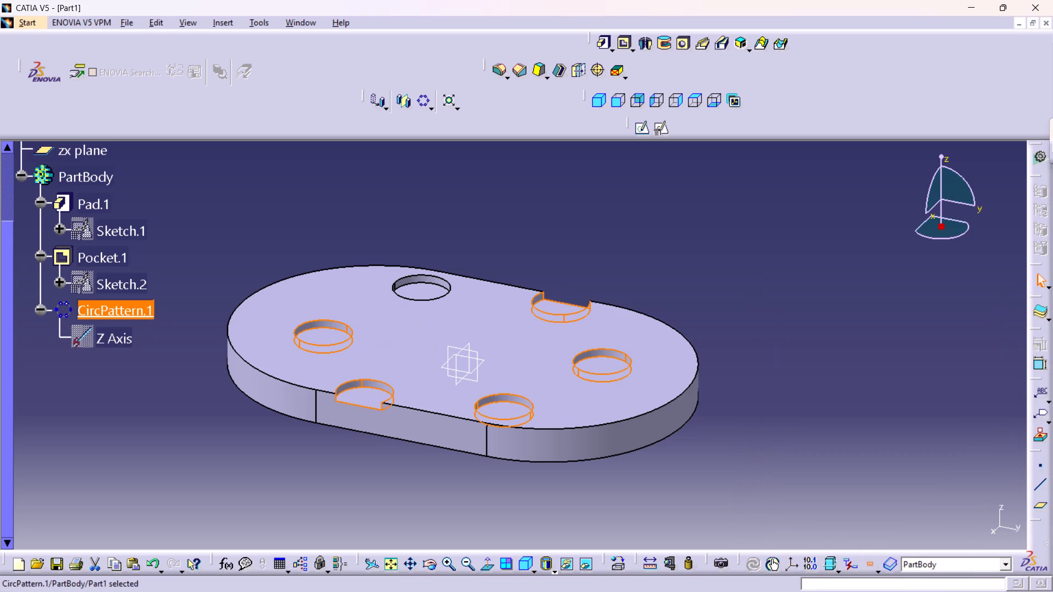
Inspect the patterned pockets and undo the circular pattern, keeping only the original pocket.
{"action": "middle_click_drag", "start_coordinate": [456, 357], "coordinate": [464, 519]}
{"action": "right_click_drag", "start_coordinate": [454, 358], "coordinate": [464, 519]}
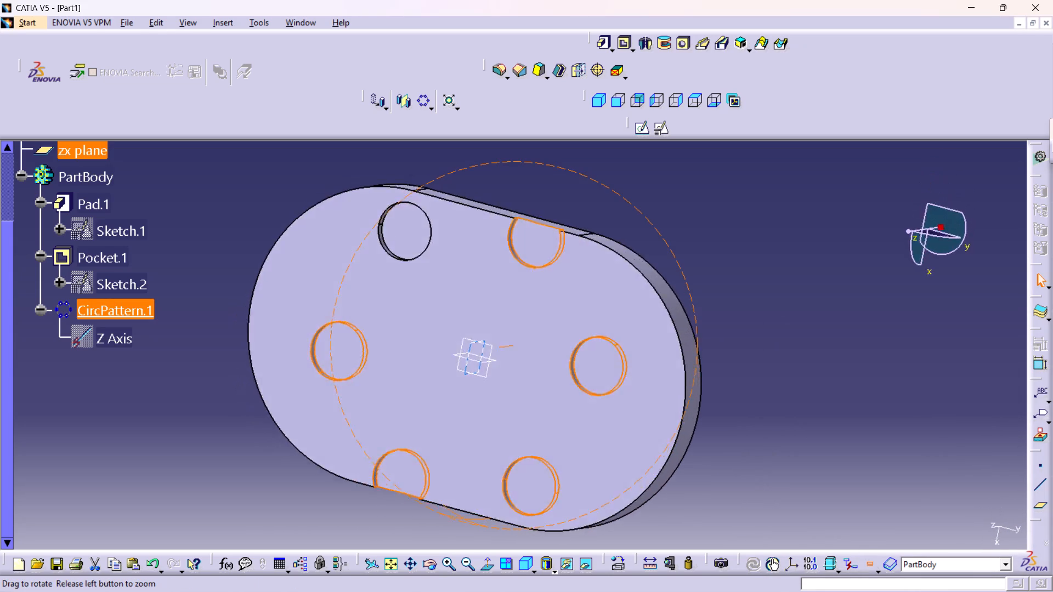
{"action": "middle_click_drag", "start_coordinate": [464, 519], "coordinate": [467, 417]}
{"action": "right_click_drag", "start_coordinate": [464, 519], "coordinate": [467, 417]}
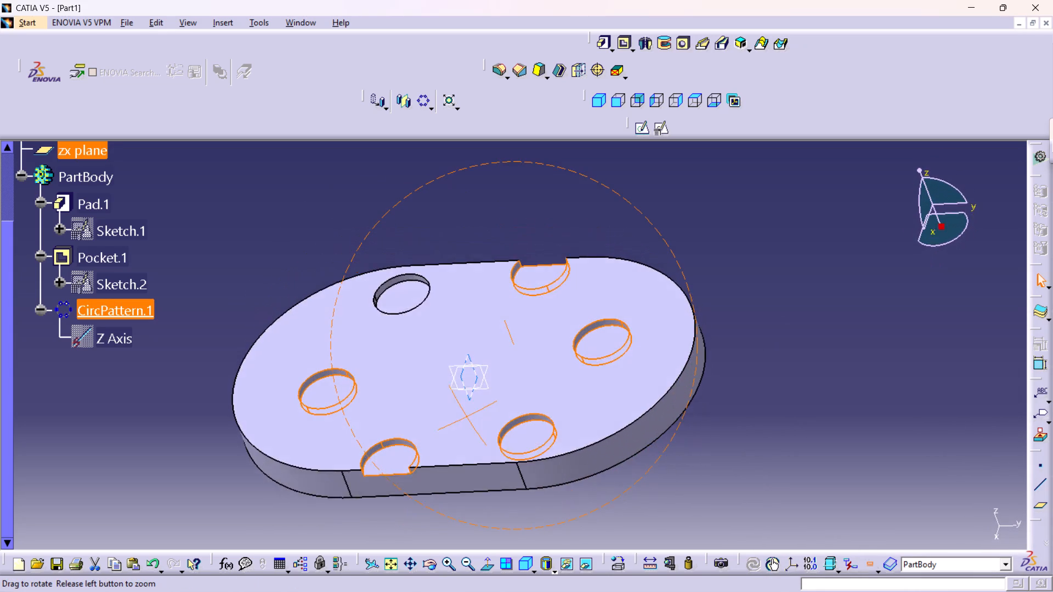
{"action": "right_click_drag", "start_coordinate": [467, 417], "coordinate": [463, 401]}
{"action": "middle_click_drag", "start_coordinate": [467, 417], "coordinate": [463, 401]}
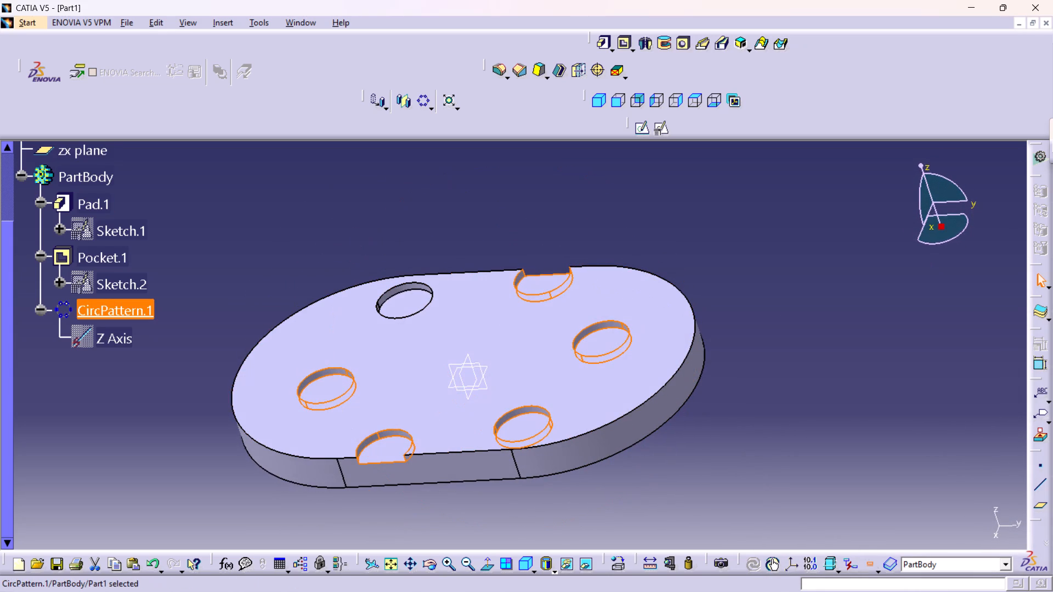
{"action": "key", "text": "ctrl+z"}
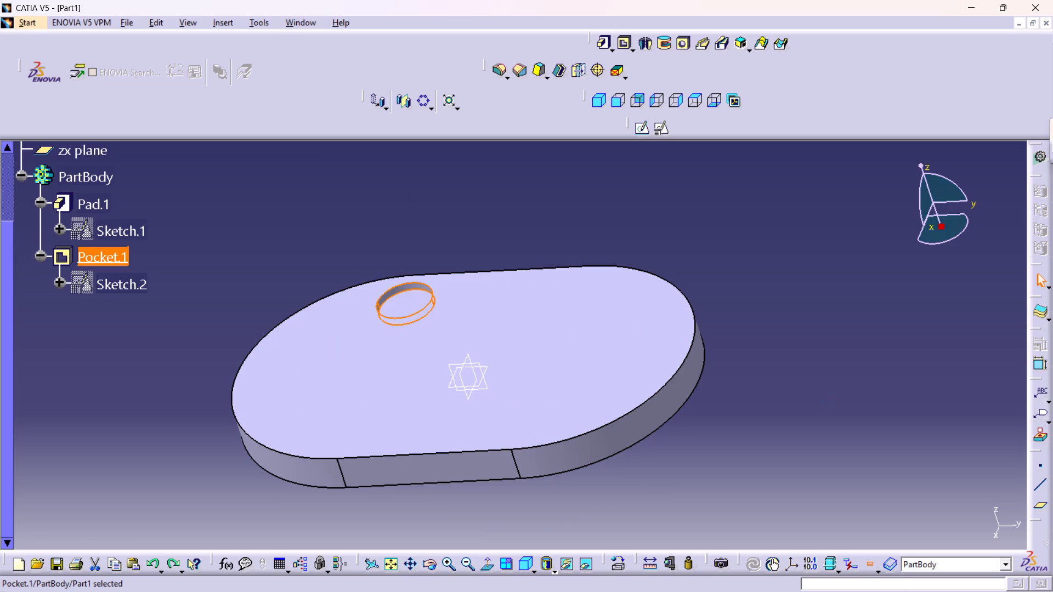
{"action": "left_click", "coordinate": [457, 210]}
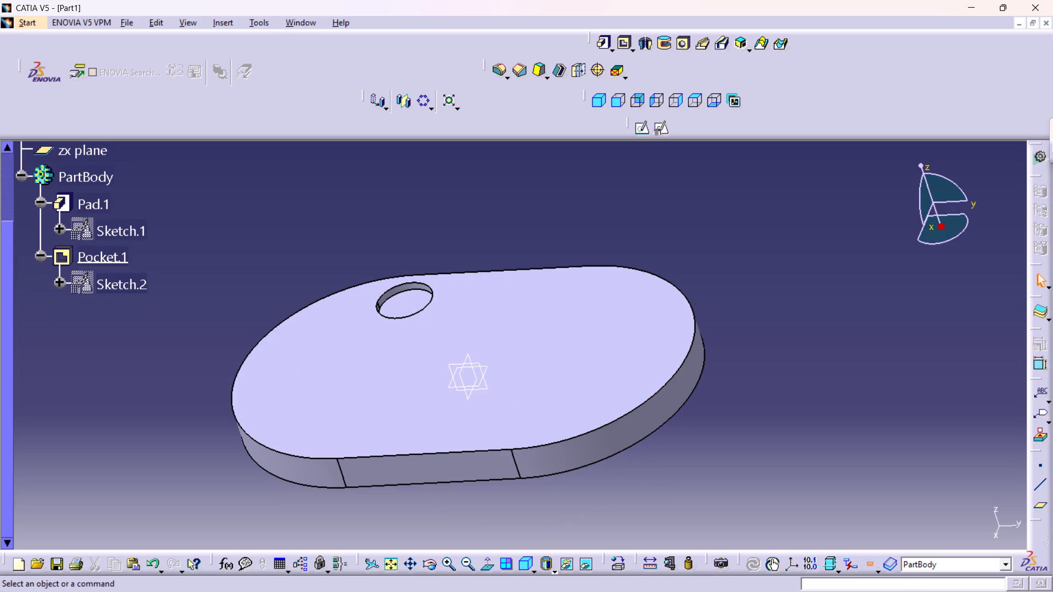
Open a positioned sketch on the pocket's floor face with the axes swapped and V reversed.
{"action": "middle_click_drag", "start_coordinate": [455, 251], "coordinate": [443, 201]}
{"action": "right_click", "coordinate": [453, 251]}
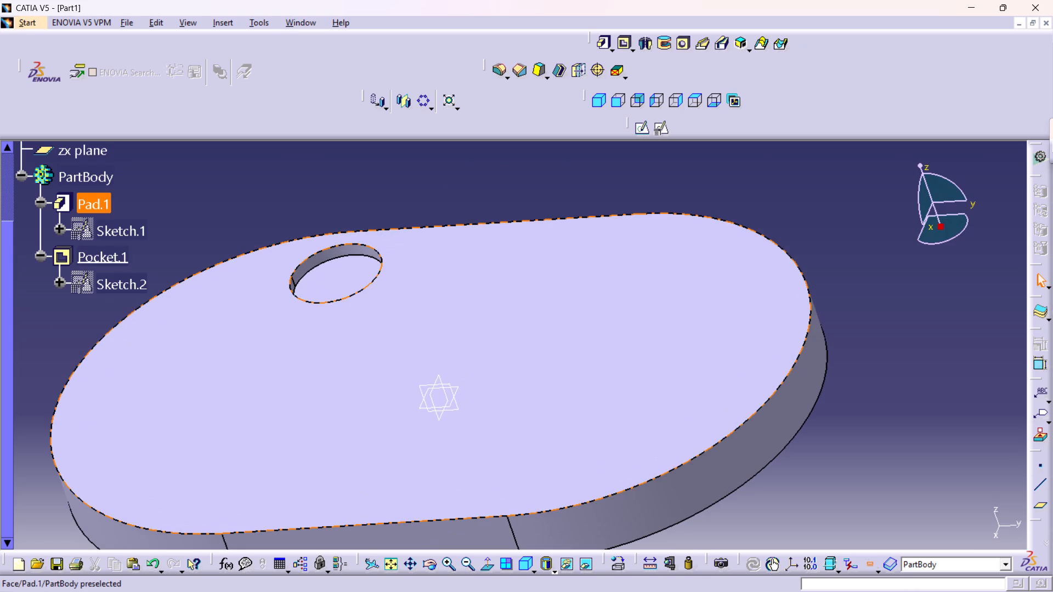
{"action": "middle_click_drag", "start_coordinate": [331, 327], "coordinate": [343, 396]}
{"action": "right_click_drag", "start_coordinate": [331, 327], "coordinate": [343, 396]}
{"action": "scroll", "coordinate": [348, 391], "scroll_direction": "down", "scroll_amount": 1}
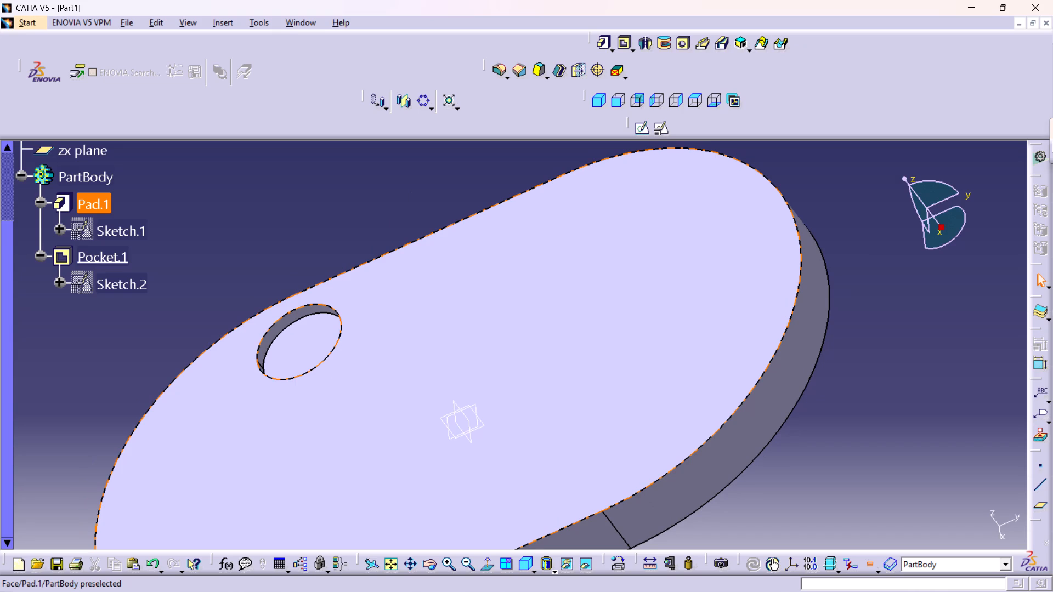
{"action": "middle_click_drag", "start_coordinate": [744, 263], "coordinate": [739, 327]}
{"action": "right_click_drag", "start_coordinate": [744, 263], "coordinate": [739, 327]}
{"action": "middle_click_drag", "start_coordinate": [318, 361], "coordinate": [313, 321]}
{"action": "right_click_drag", "start_coordinate": [318, 361], "coordinate": [312, 321]}
{"action": "scroll", "coordinate": [313, 321], "scroll_direction": "down", "scroll_amount": 1}
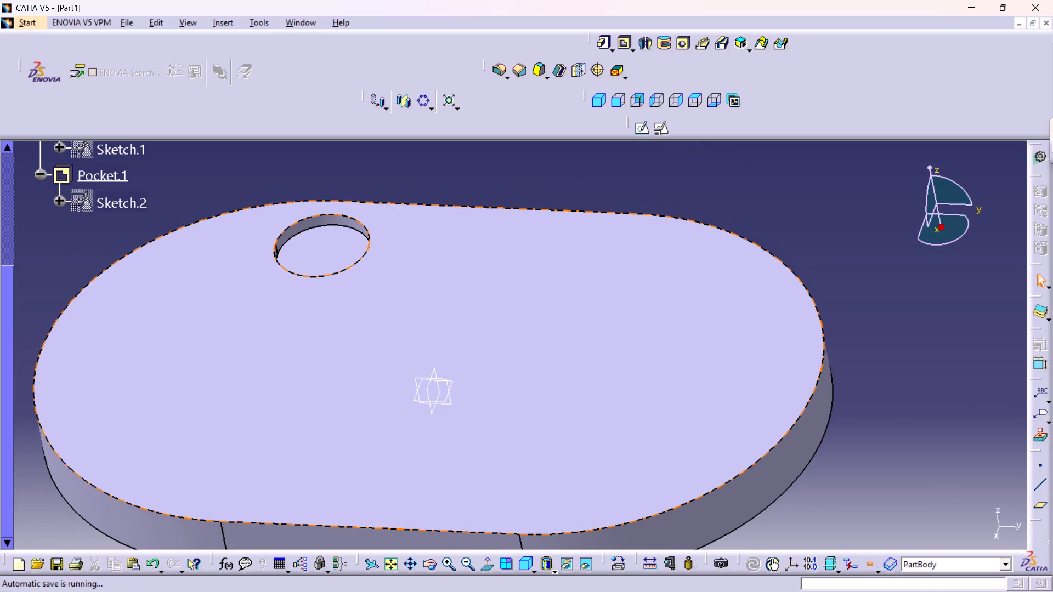
{"action": "middle_click_drag", "start_coordinate": [362, 236], "coordinate": [438, 284]}
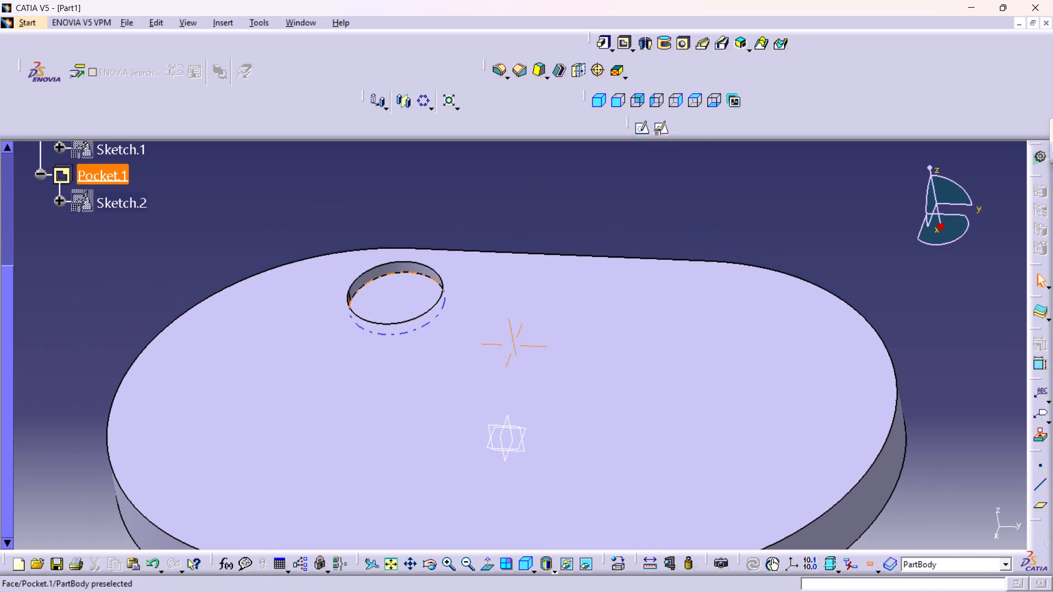
{"action": "middle_click_drag", "start_coordinate": [438, 284], "coordinate": [440, 286]}
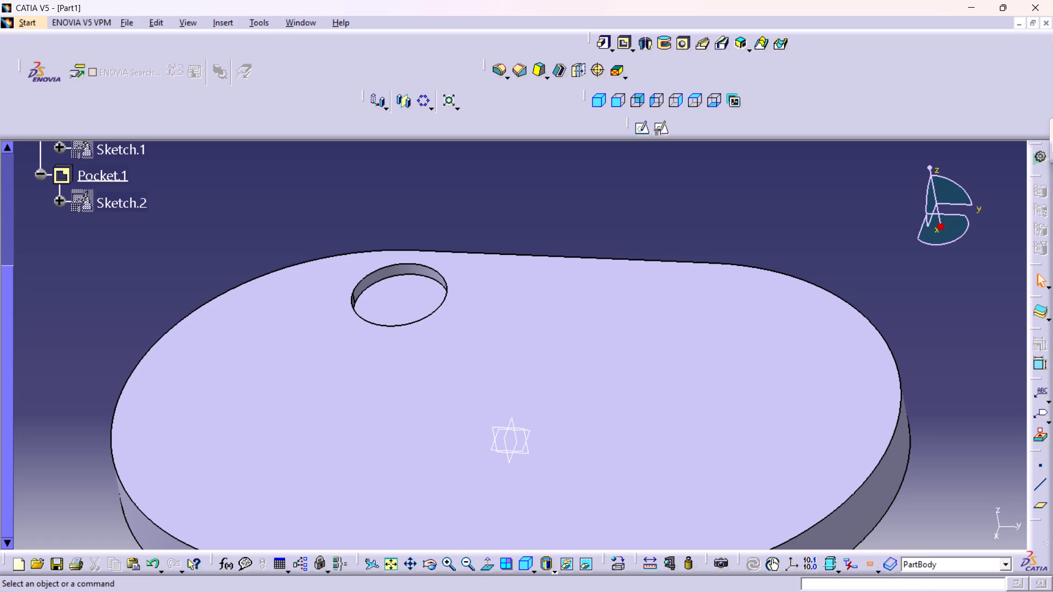
{"action": "left_click", "coordinate": [387, 289]}
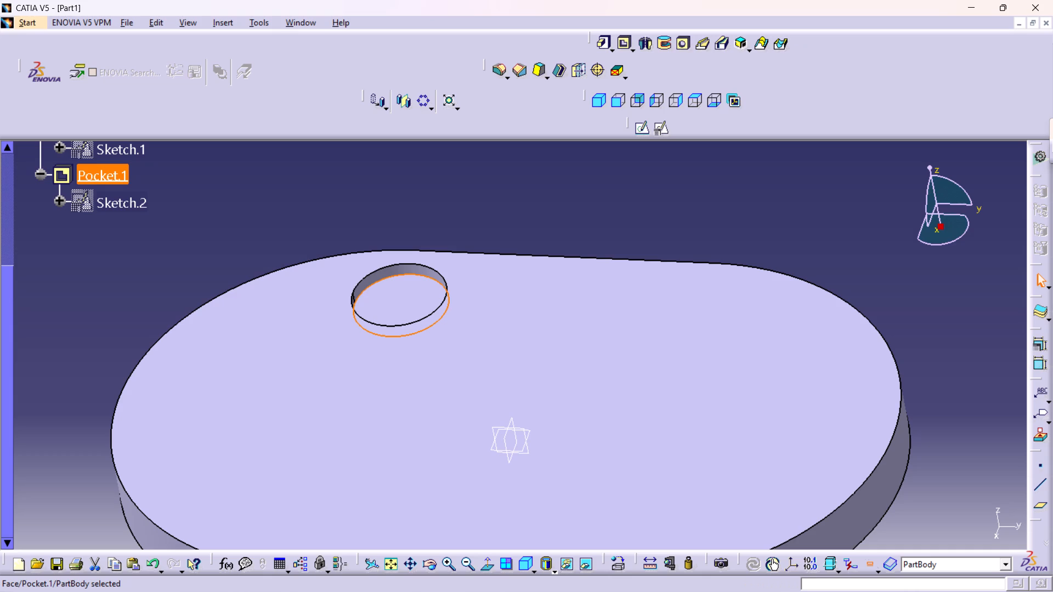
{"action": "left_click", "coordinate": [661, 127]}
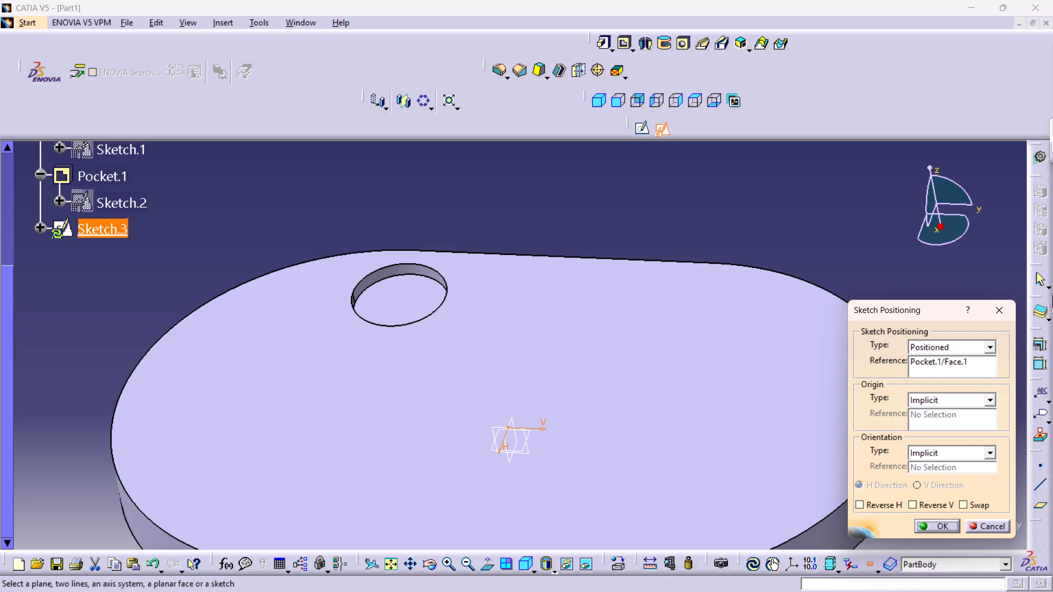
{"action": "left_click", "coordinate": [964, 500]}
{"action": "left_click", "coordinate": [925, 502]}
{"action": "left_click", "coordinate": [941, 526]}
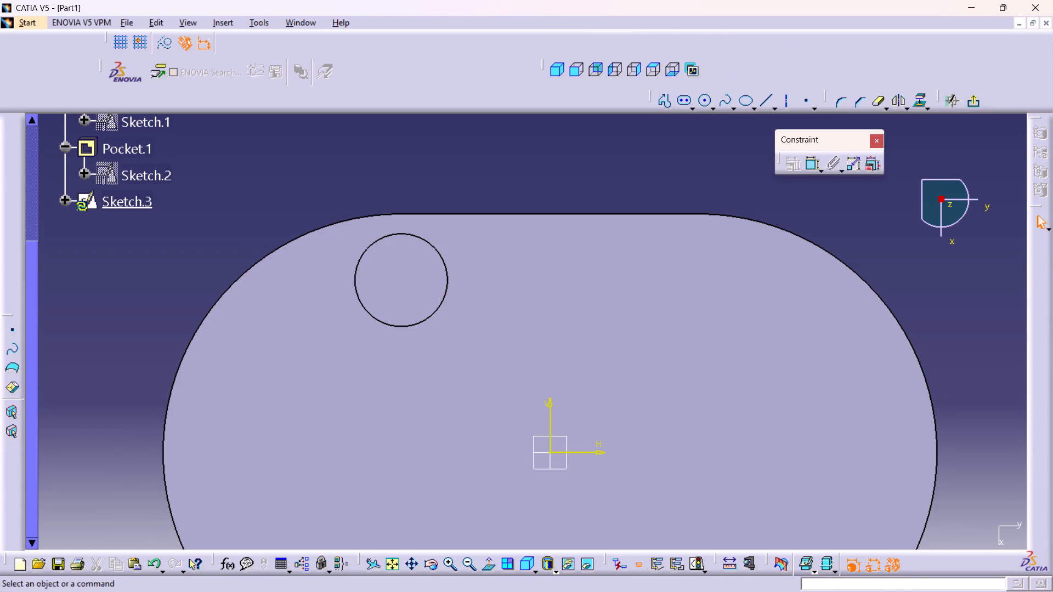
Sketch a smaller circle inside the pocket outline, centred on the pocket's centre.
{"action": "double_click", "coordinate": [703, 100]}
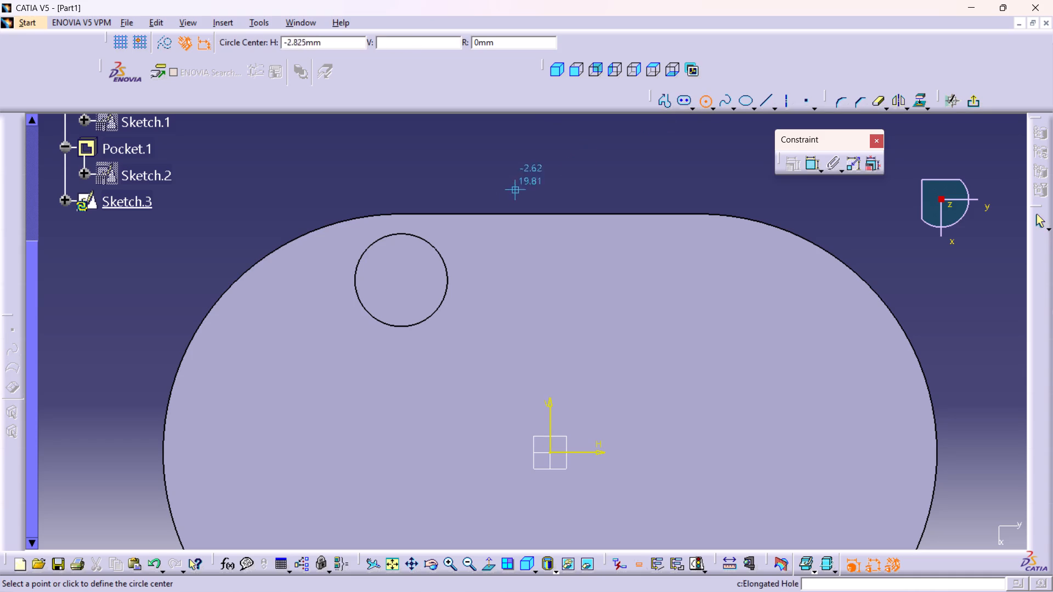
{"action": "left_click", "coordinate": [402, 278]}
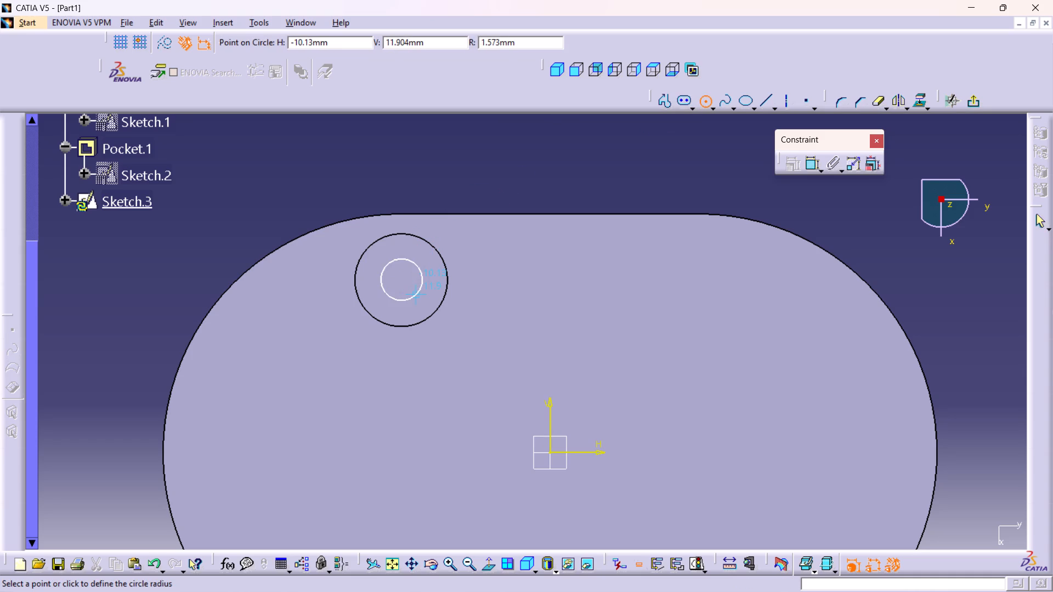
{"action": "left_click", "coordinate": [420, 299]}
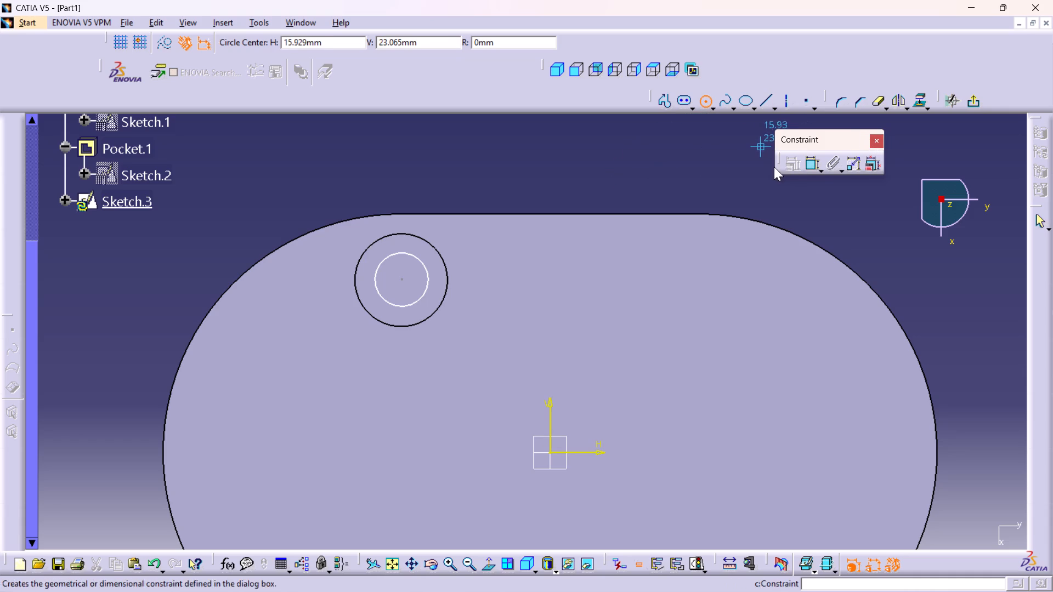
Dimension the diameter of the smaller circle inside the pocket outline.
{"action": "double_click", "coordinate": [813, 160]}
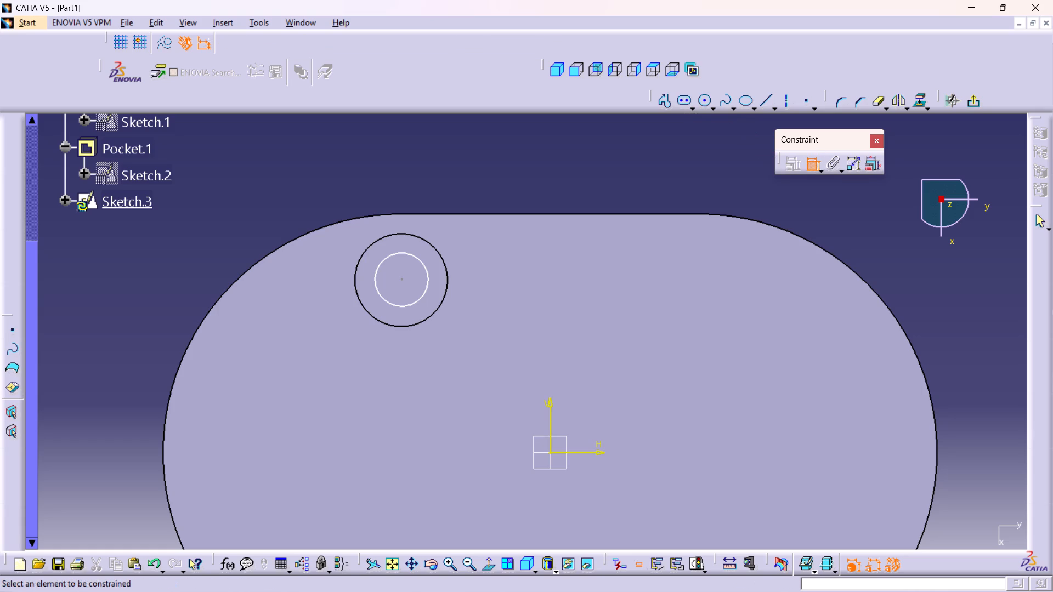
{"action": "left_click", "coordinate": [407, 254]}
{"action": "left_click", "coordinate": [460, 172]}
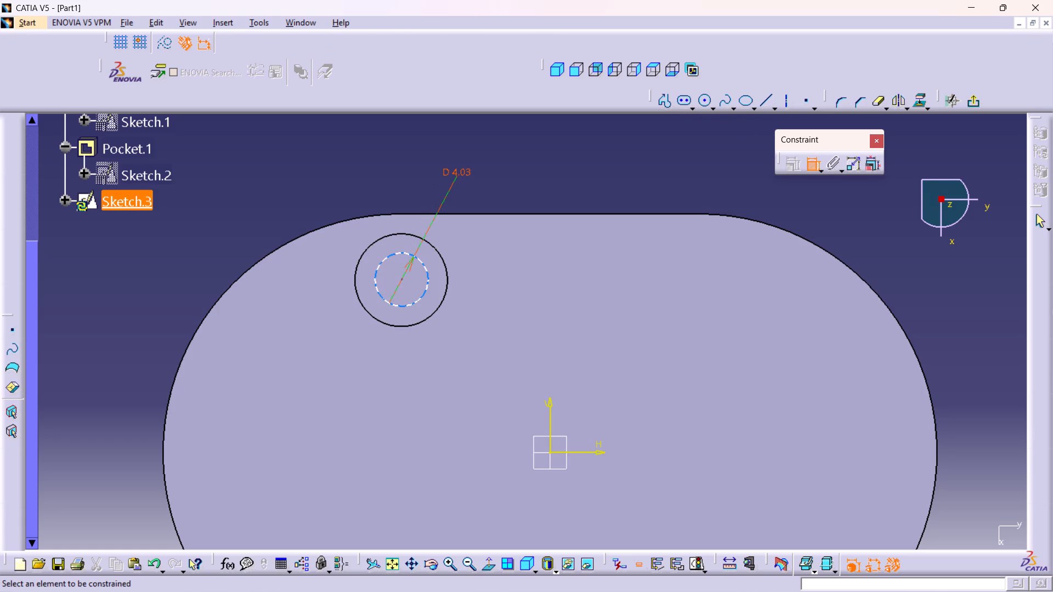
{"action": "middle_click_drag", "start_coordinate": [495, 195], "coordinate": [490, 168]}
{"action": "right_click", "coordinate": [495, 195]}
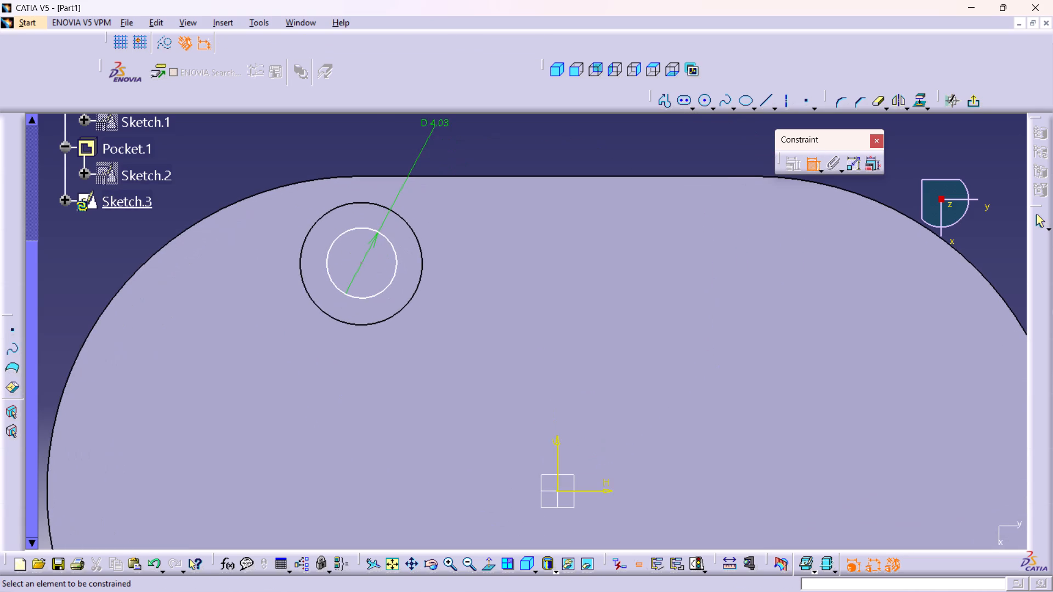
{"action": "middle_click_drag", "start_coordinate": [434, 302], "coordinate": [448, 341]}
{"action": "right_click", "coordinate": [434, 301]}
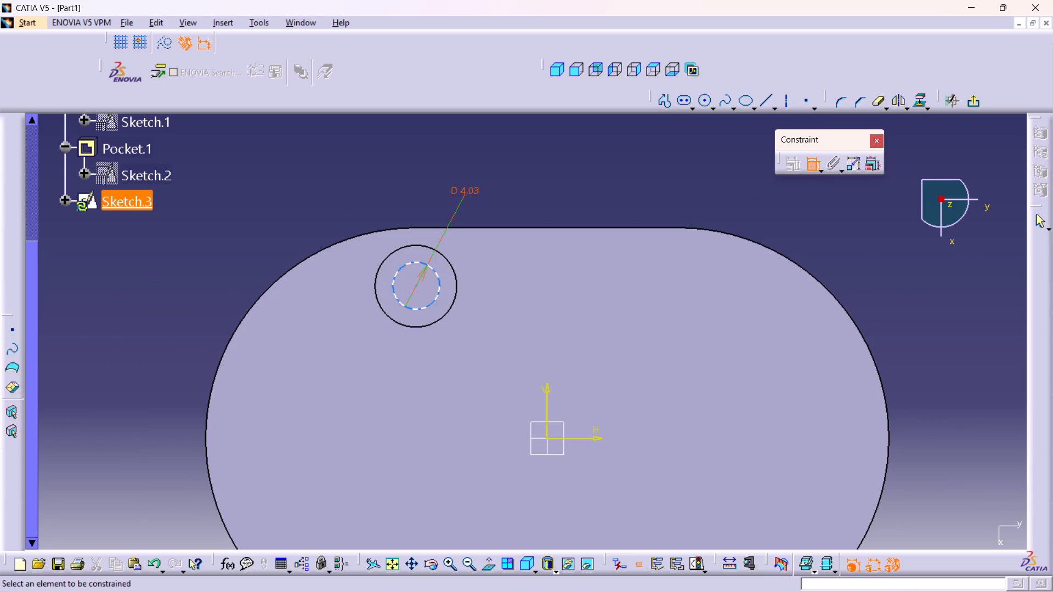
Constrain the smaller circle to be concentric with the pocket's circular edge and exit the sketch.
{"action": "left_click", "coordinate": [439, 277]}
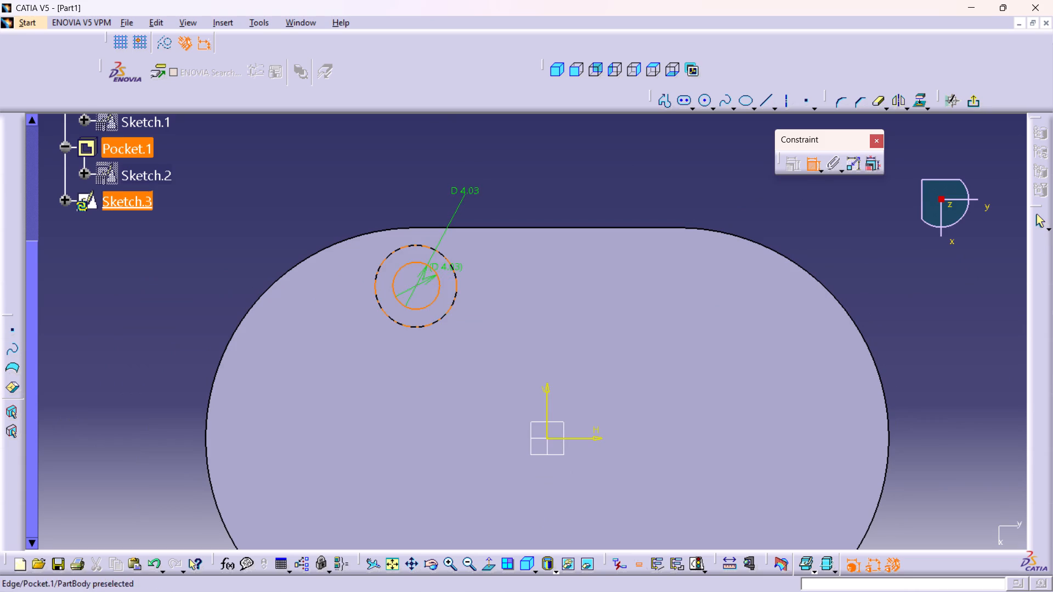
{"action": "left_click", "coordinate": [450, 265]}
{"action": "right_click", "coordinate": [486, 166]}
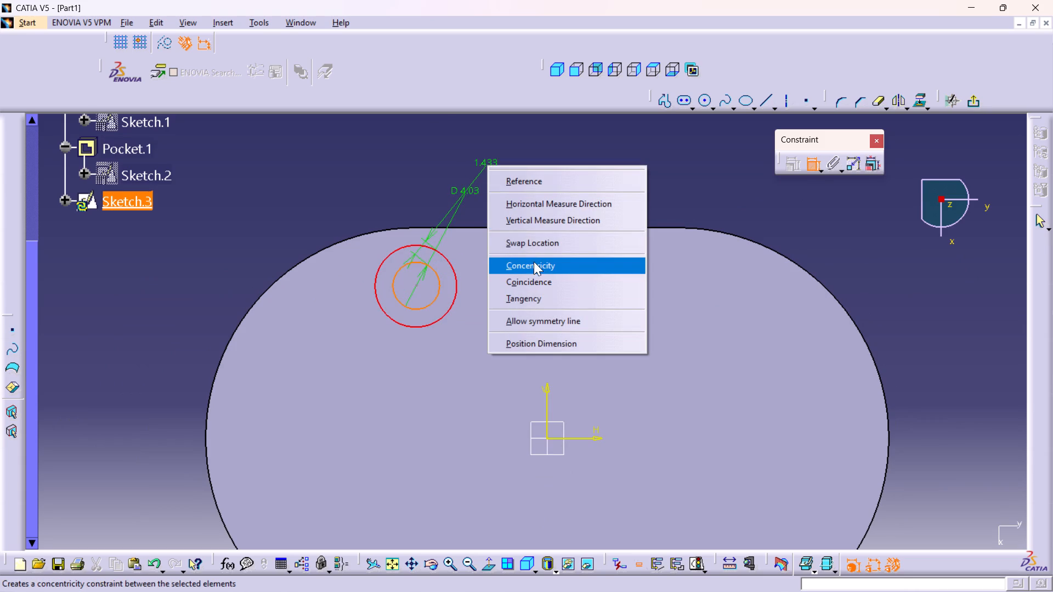
{"action": "left_click", "coordinate": [533, 261]}
{"action": "middle_click_drag", "start_coordinate": [516, 192], "coordinate": [510, 178]}
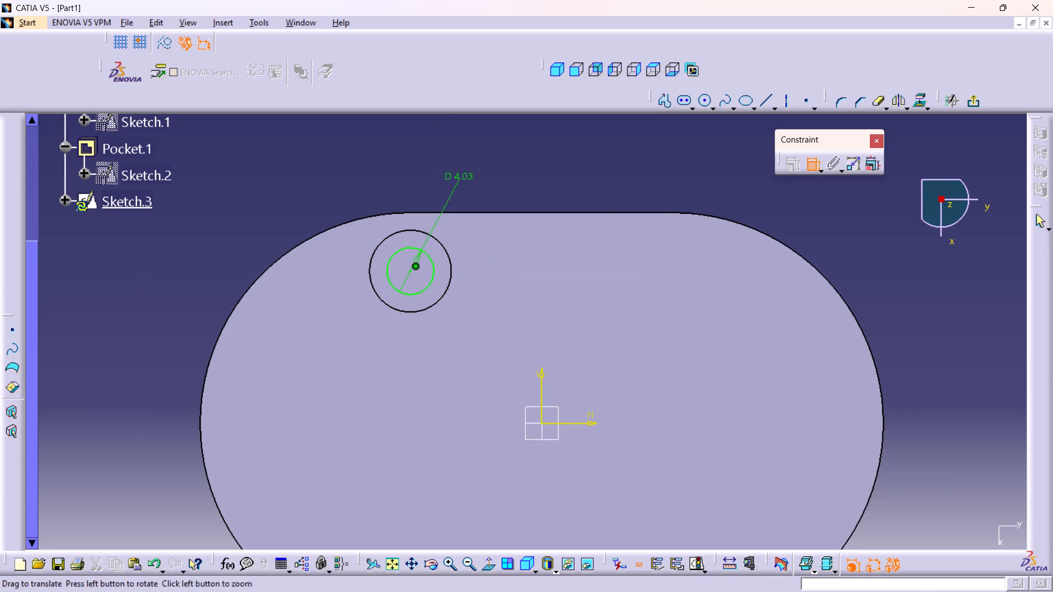
{"action": "middle_click_drag", "start_coordinate": [510, 178], "coordinate": [508, 178]}
{"action": "left_click", "coordinate": [970, 102]}
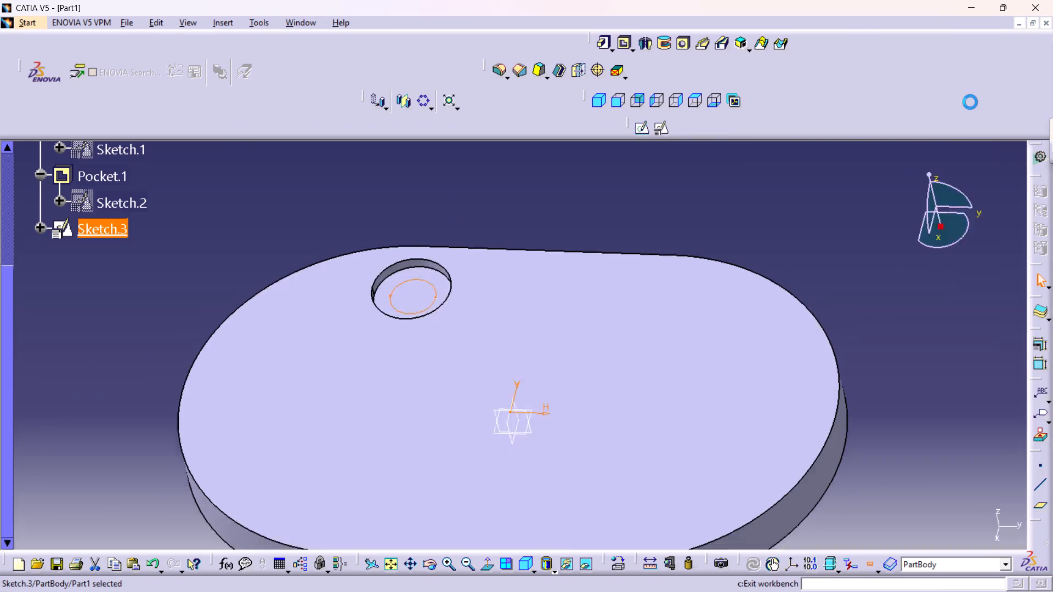
Cut the small circle's sketch as a pocket using the Up to last limit with 0 mm offset.
{"action": "left_click", "coordinate": [629, 39]}
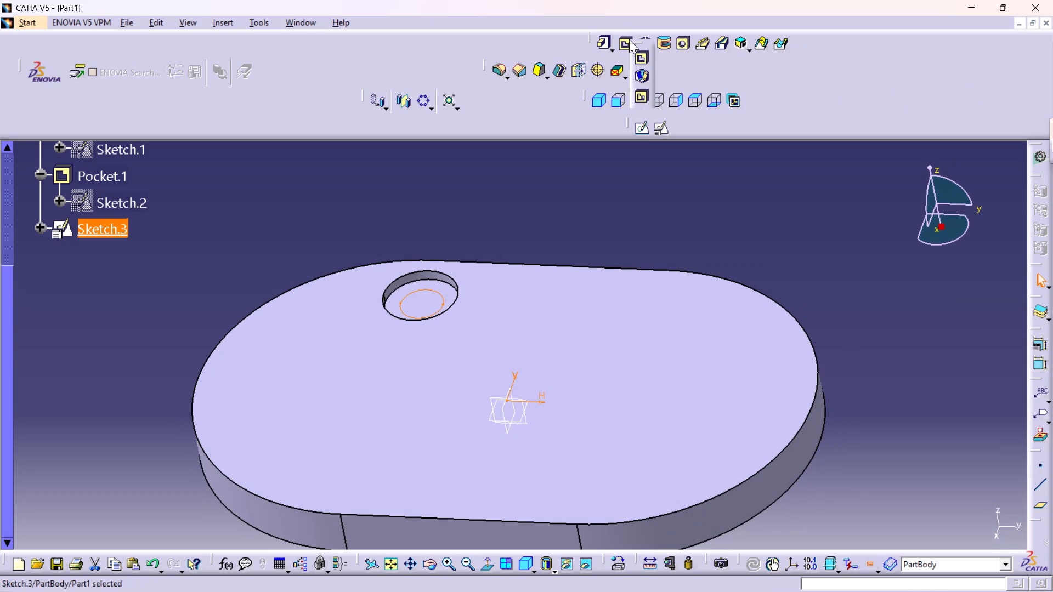
{"action": "left_click", "coordinate": [623, 41]}
{"action": "left_click", "coordinate": [623, 41]}
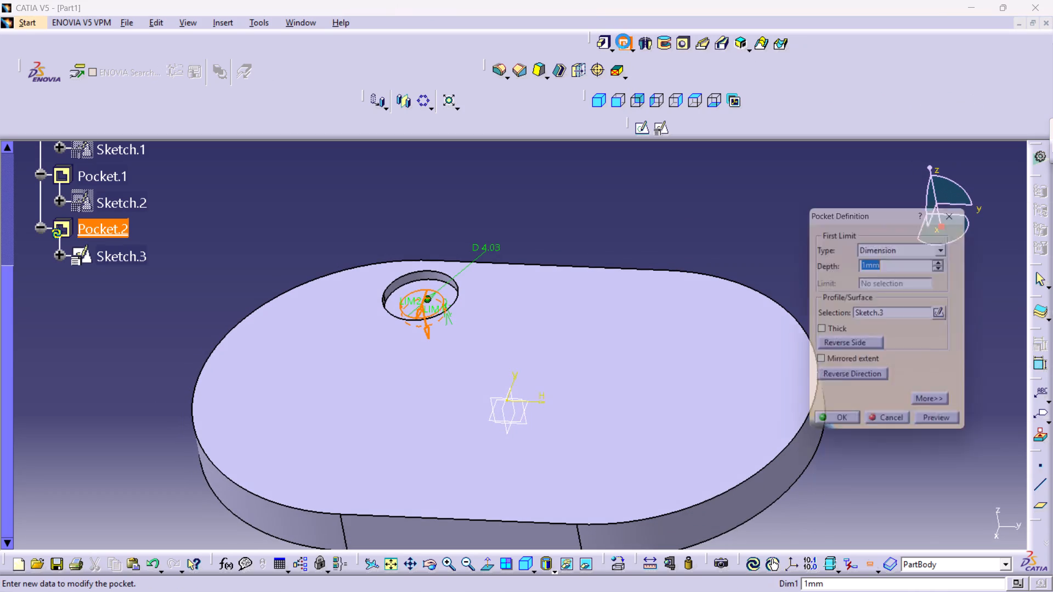
{"action": "left_click", "coordinate": [948, 246]}
{"action": "left_click", "coordinate": [891, 283]}
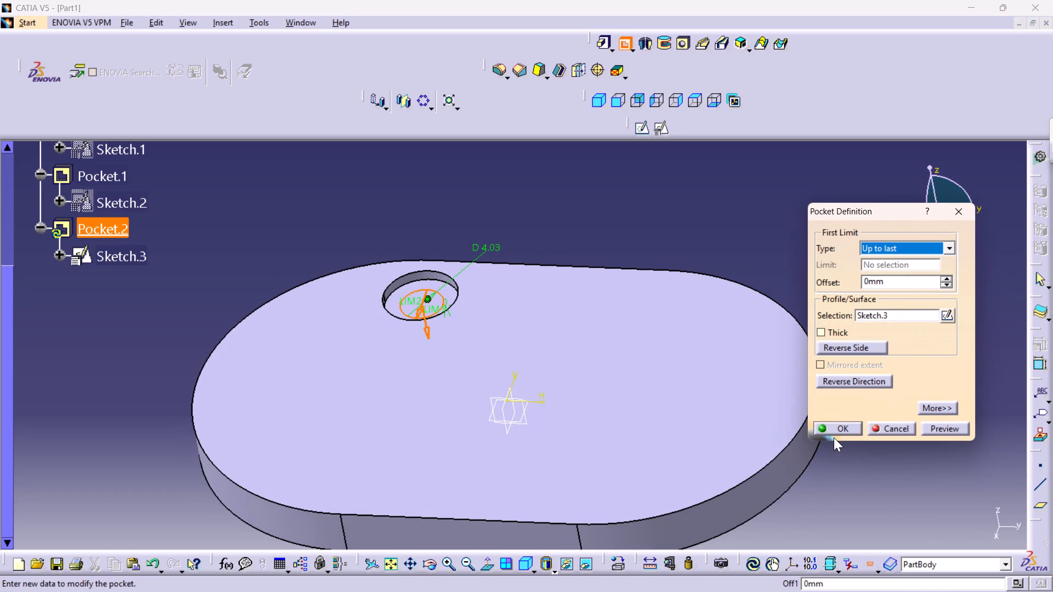
{"action": "left_click", "coordinate": [831, 429]}
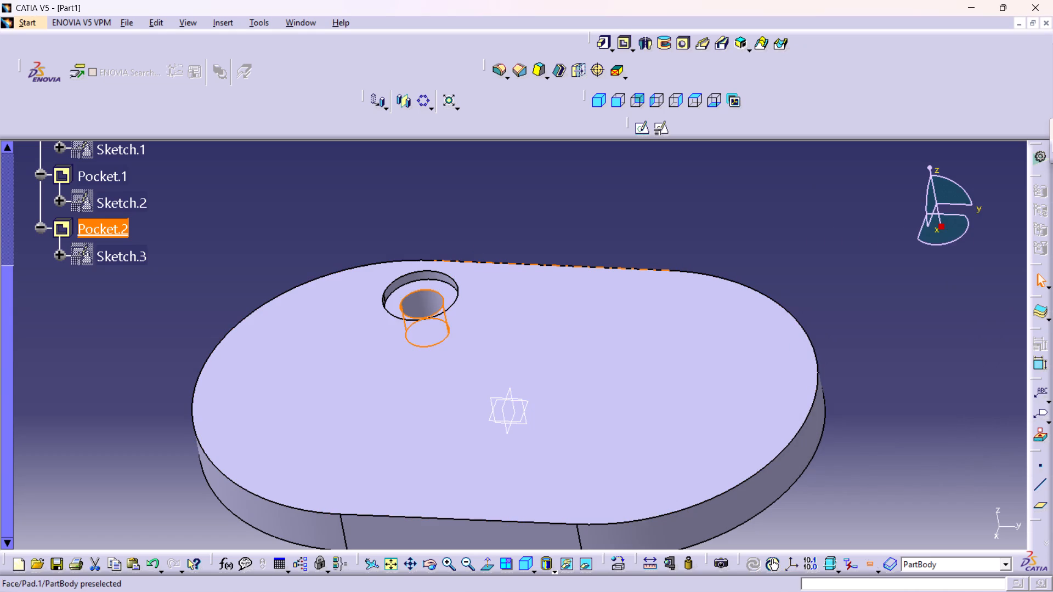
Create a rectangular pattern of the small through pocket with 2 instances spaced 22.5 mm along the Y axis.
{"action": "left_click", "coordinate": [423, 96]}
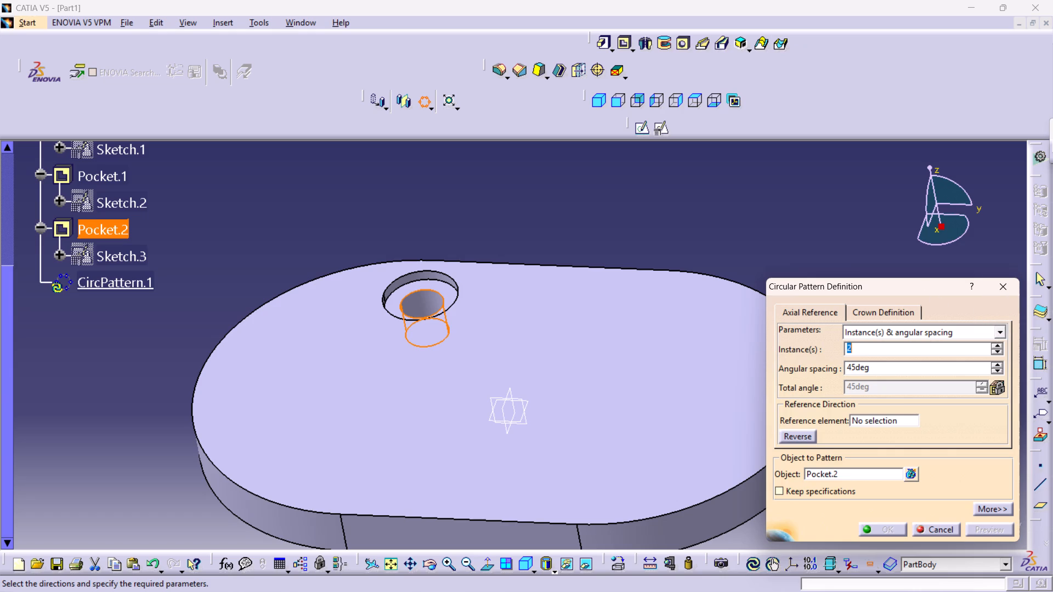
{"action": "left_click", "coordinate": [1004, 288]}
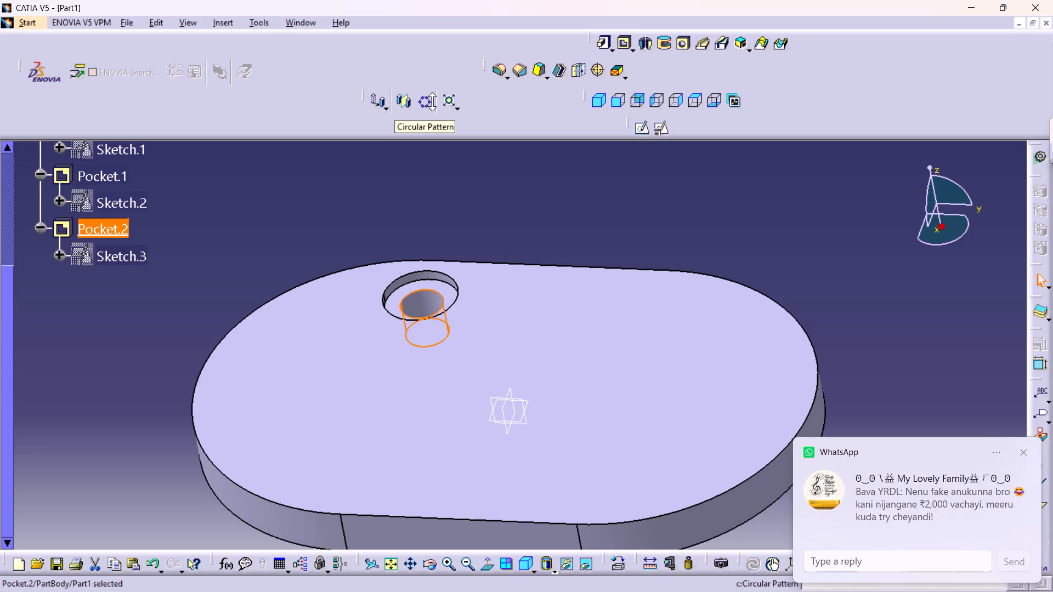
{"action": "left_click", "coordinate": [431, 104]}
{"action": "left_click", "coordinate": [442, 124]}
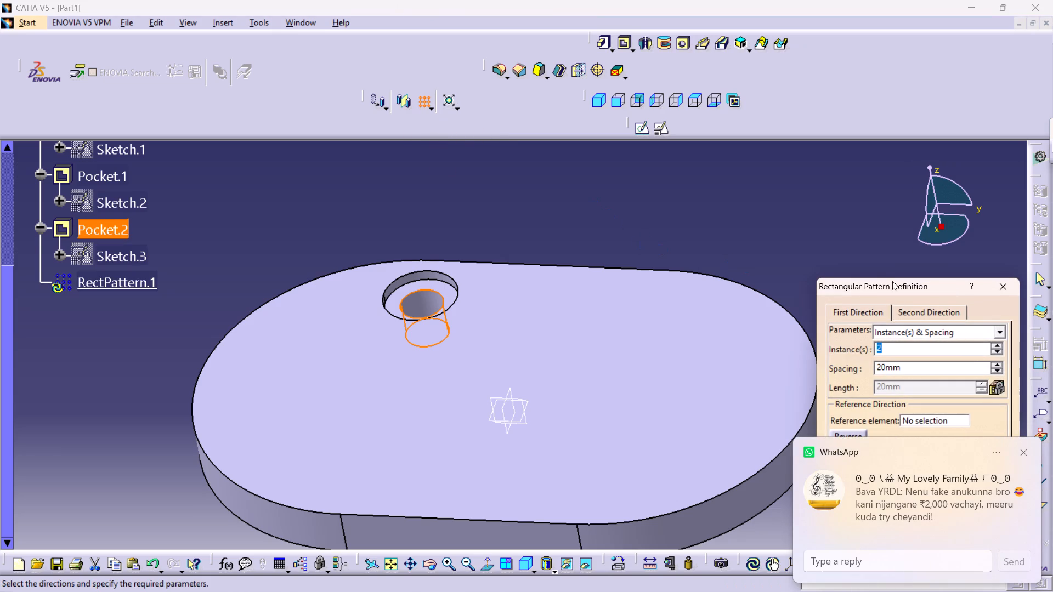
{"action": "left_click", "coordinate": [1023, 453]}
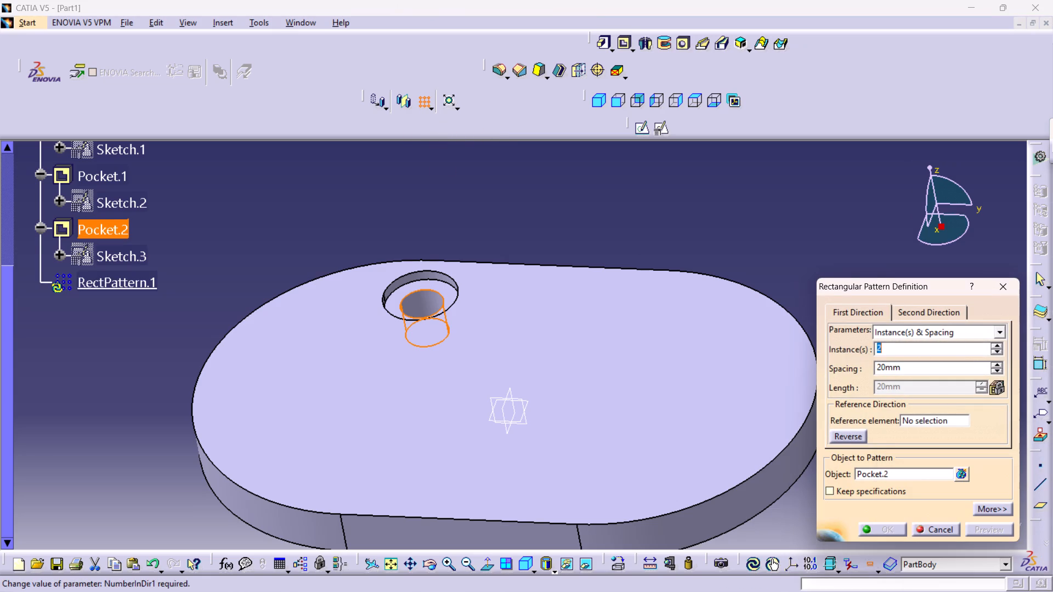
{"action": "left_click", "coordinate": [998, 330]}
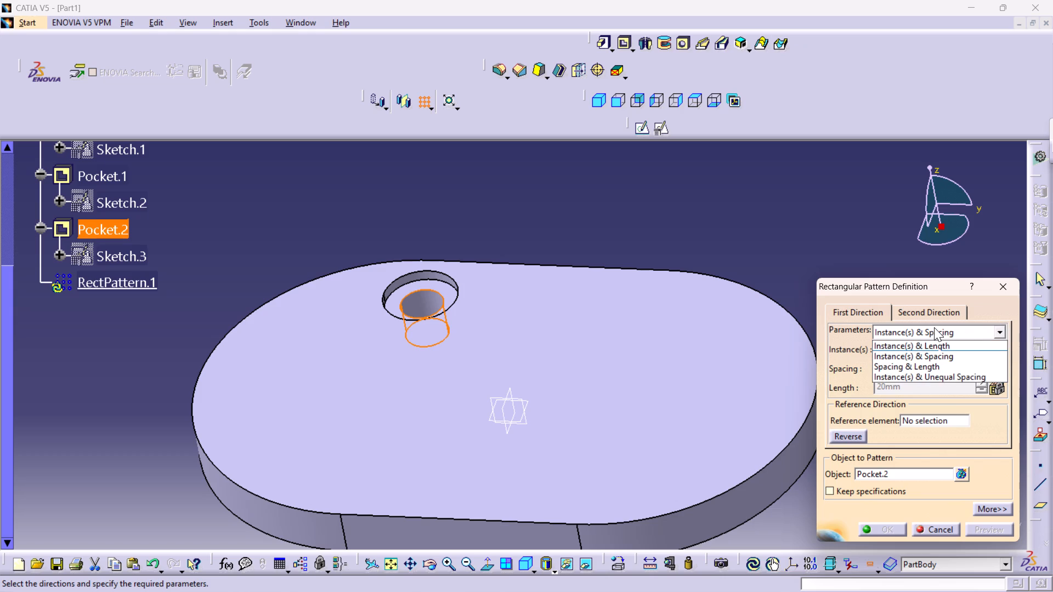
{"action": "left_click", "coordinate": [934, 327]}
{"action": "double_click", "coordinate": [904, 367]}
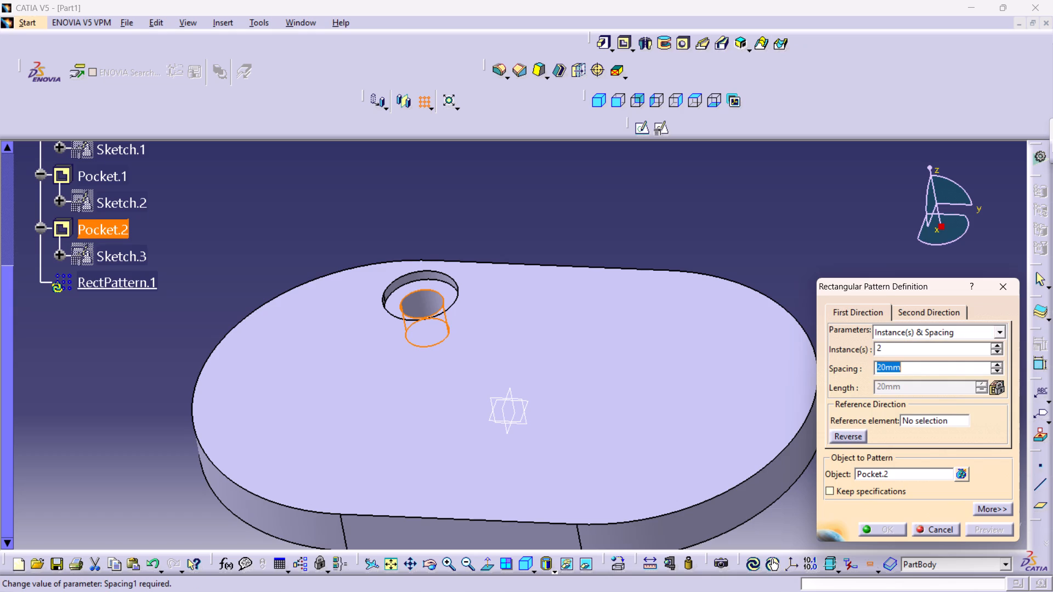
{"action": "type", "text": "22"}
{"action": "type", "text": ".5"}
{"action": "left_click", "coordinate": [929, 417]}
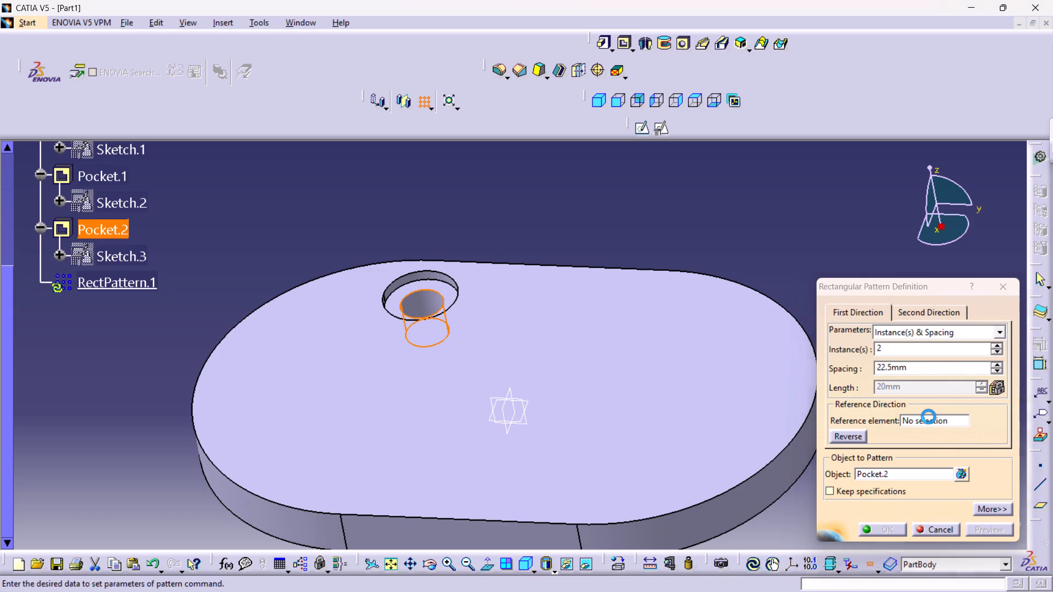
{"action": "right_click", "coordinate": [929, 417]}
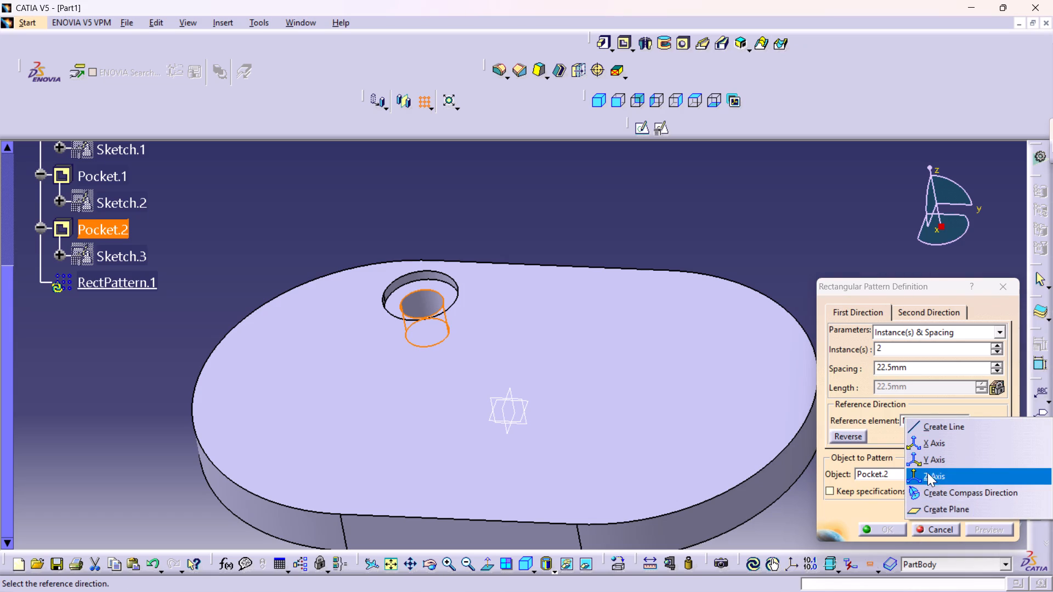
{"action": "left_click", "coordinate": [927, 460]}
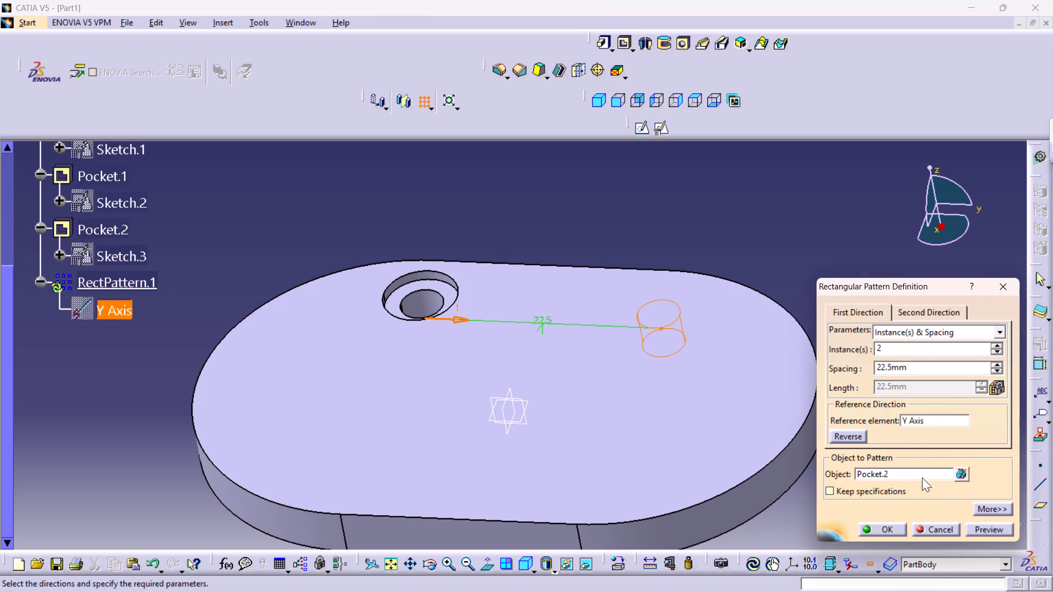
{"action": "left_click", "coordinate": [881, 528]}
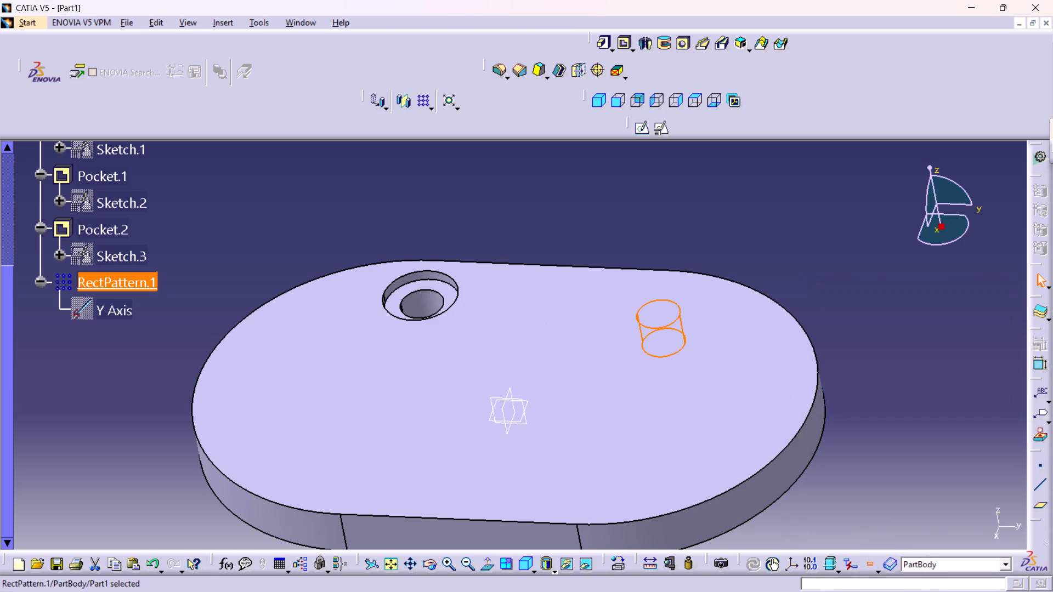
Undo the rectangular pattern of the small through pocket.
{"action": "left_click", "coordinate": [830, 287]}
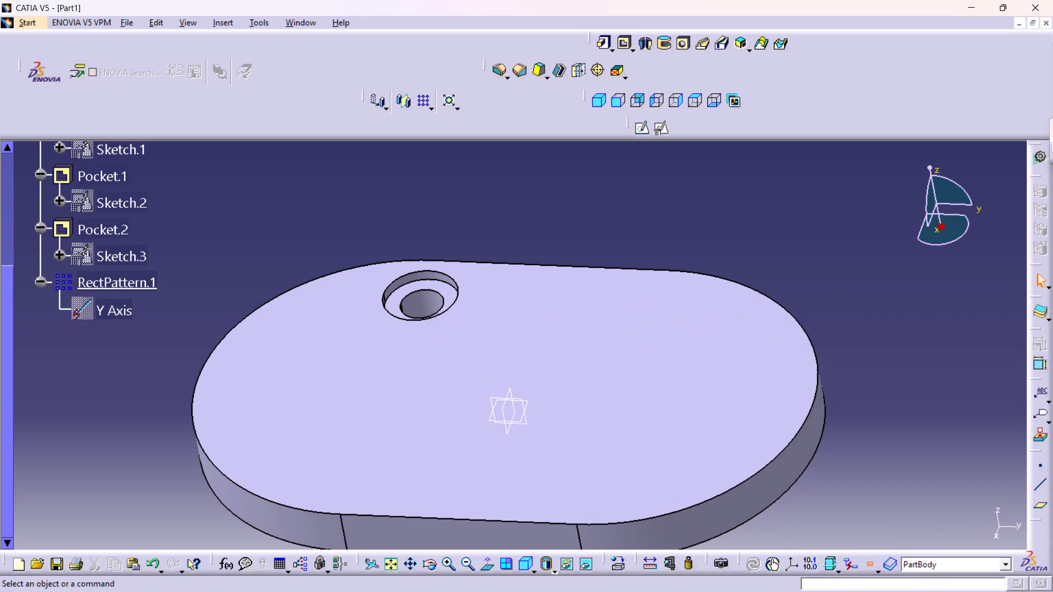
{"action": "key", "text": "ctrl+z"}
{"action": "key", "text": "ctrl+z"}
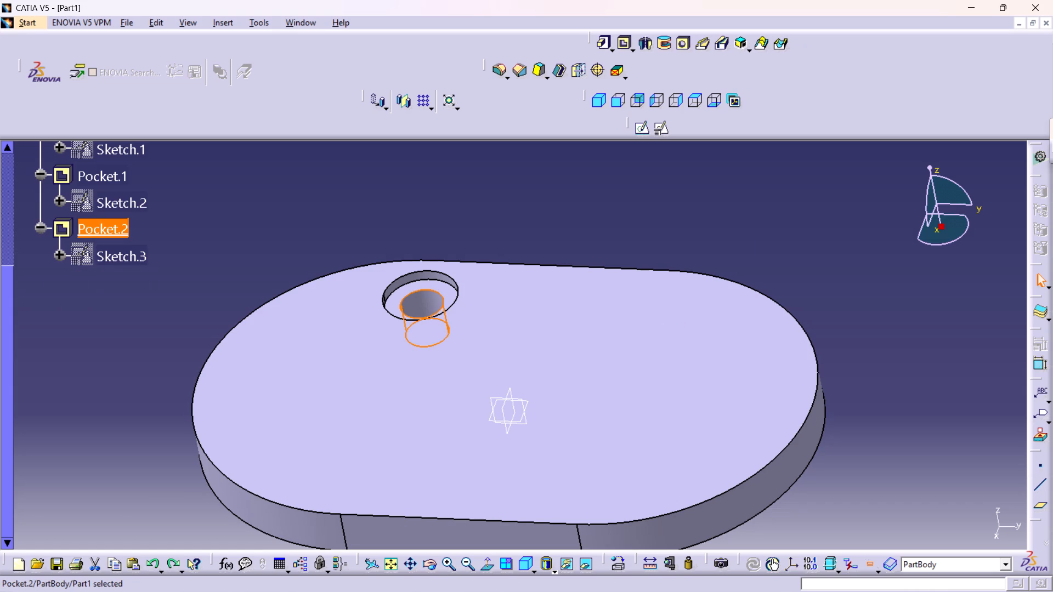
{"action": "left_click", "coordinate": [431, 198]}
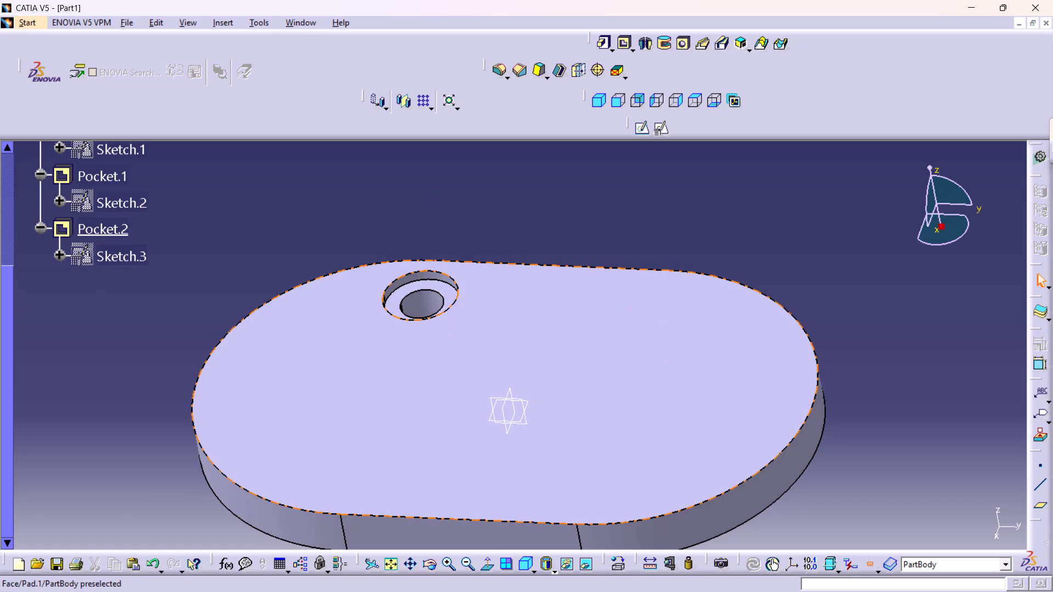
Inspect the part and open the larger pocket's sketch to check its position dimensions, leaving the sketch unedited.
{"action": "middle_click_drag", "start_coordinate": [499, 374], "coordinate": [541, 378]}
{"action": "right_click_drag", "start_coordinate": [499, 374], "coordinate": [541, 378]}
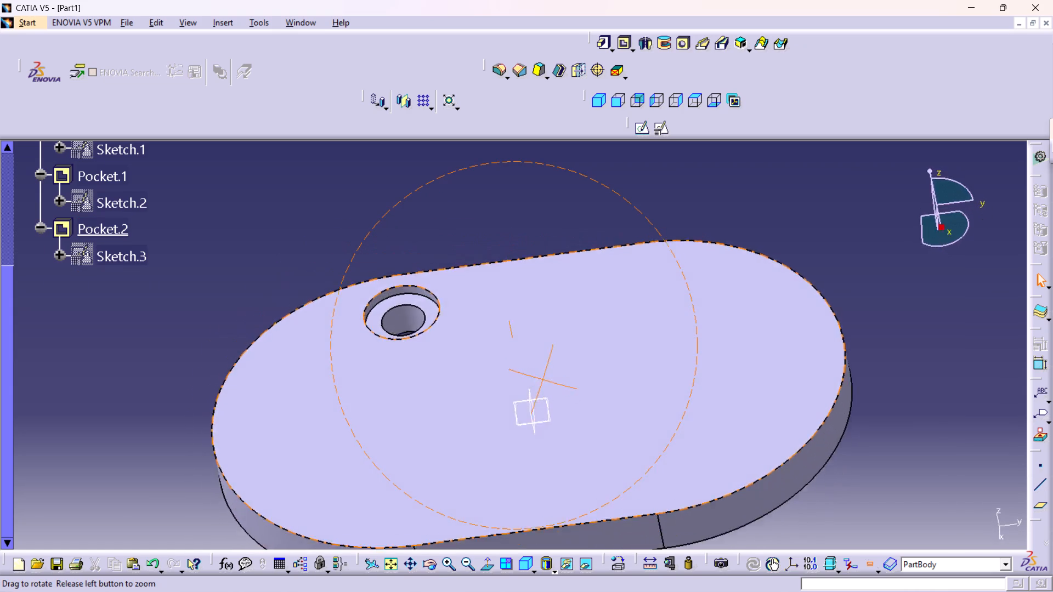
{"action": "right_click_drag", "start_coordinate": [541, 378], "coordinate": [468, 319]}
{"action": "middle_click_drag", "start_coordinate": [541, 378], "coordinate": [468, 319]}
{"action": "middle_click_drag", "start_coordinate": [567, 247], "coordinate": [565, 249]}
{"action": "right_click_drag", "start_coordinate": [567, 248], "coordinate": [565, 249]}
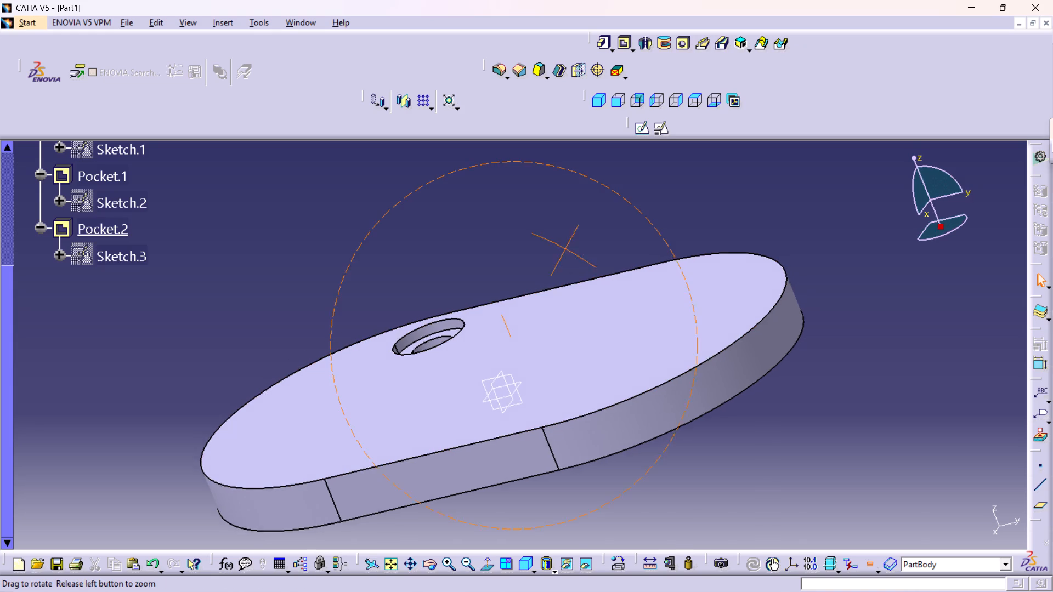
{"action": "right_click_drag", "start_coordinate": [565, 249], "coordinate": [625, 343]}
{"action": "middle_click_drag", "start_coordinate": [565, 249], "coordinate": [625, 343]}
{"action": "middle_click_drag", "start_coordinate": [597, 432], "coordinate": [582, 407]}
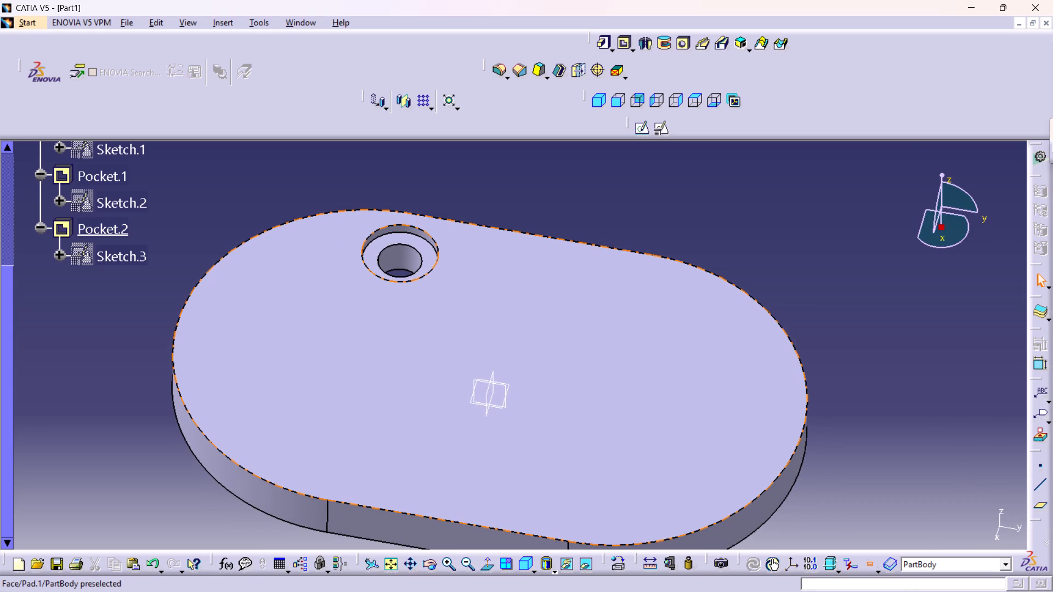
{"action": "double_click", "coordinate": [128, 203]}
{"action": "middle_click_drag", "start_coordinate": [397, 313], "coordinate": [409, 360]}
{"action": "right_click", "coordinate": [397, 313]}
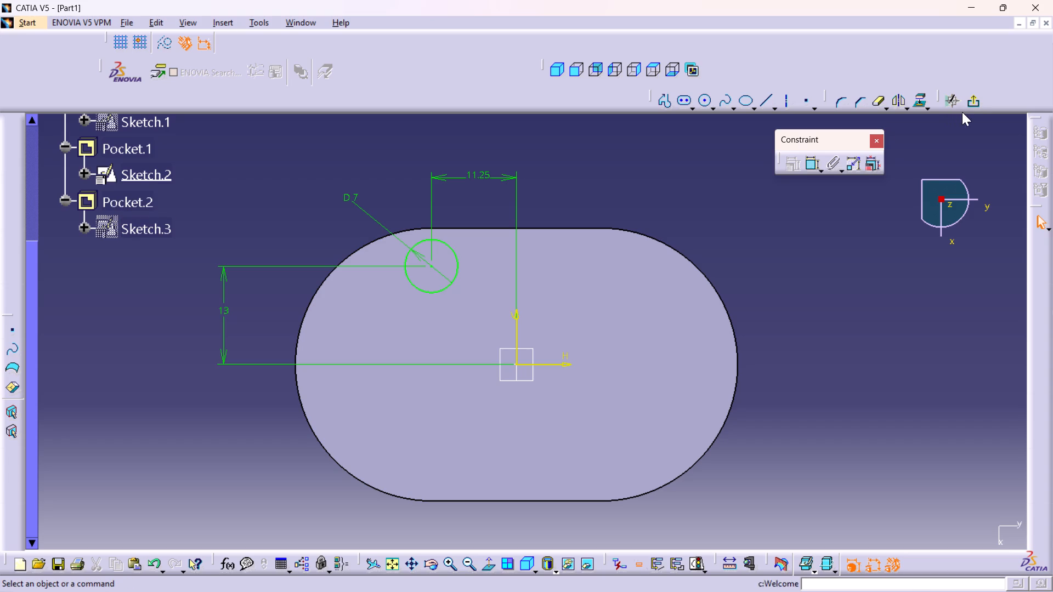
{"action": "left_click", "coordinate": [975, 99]}
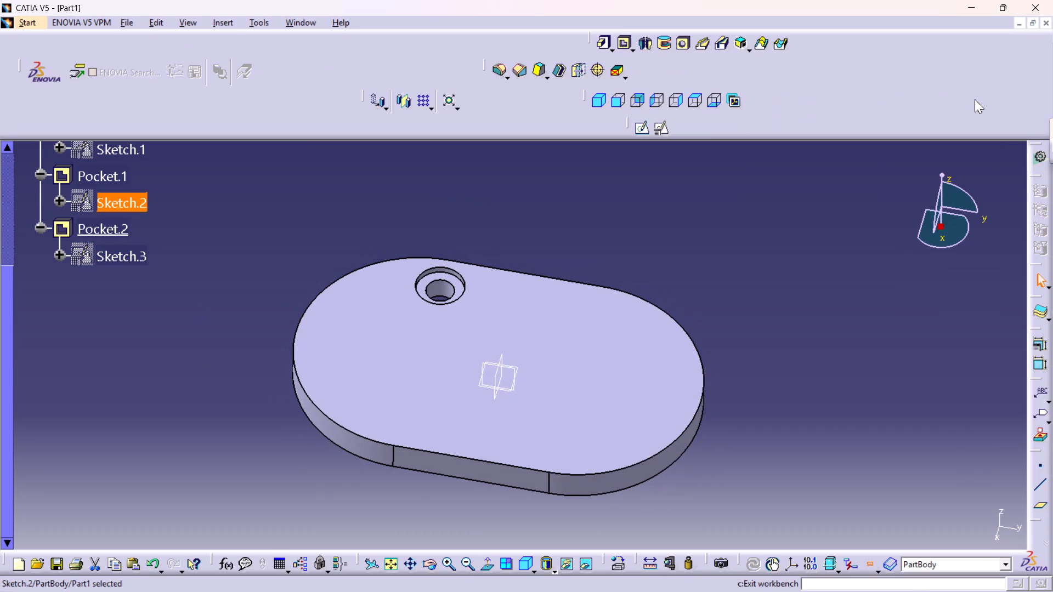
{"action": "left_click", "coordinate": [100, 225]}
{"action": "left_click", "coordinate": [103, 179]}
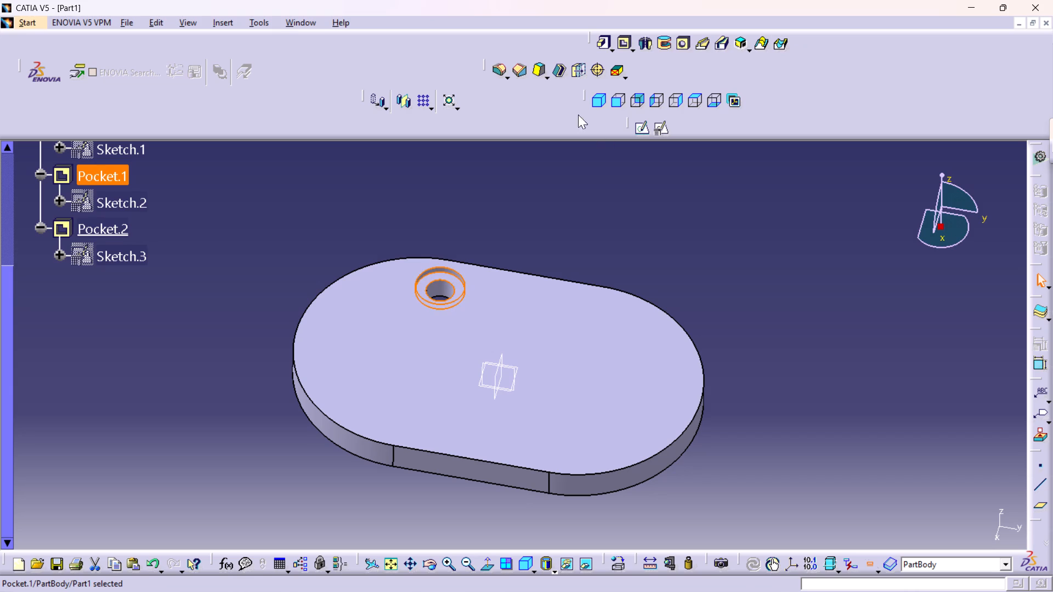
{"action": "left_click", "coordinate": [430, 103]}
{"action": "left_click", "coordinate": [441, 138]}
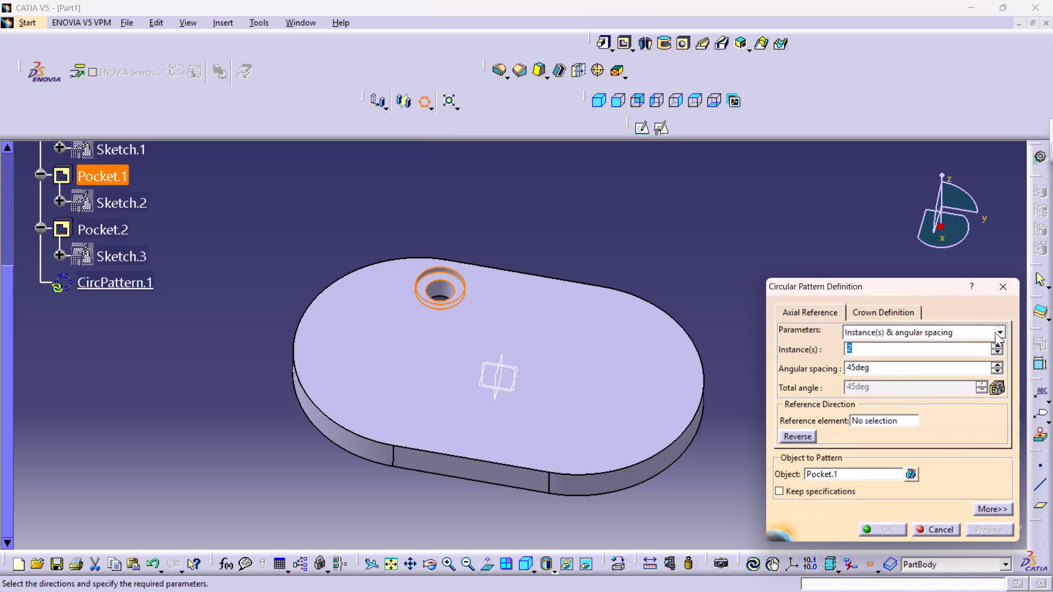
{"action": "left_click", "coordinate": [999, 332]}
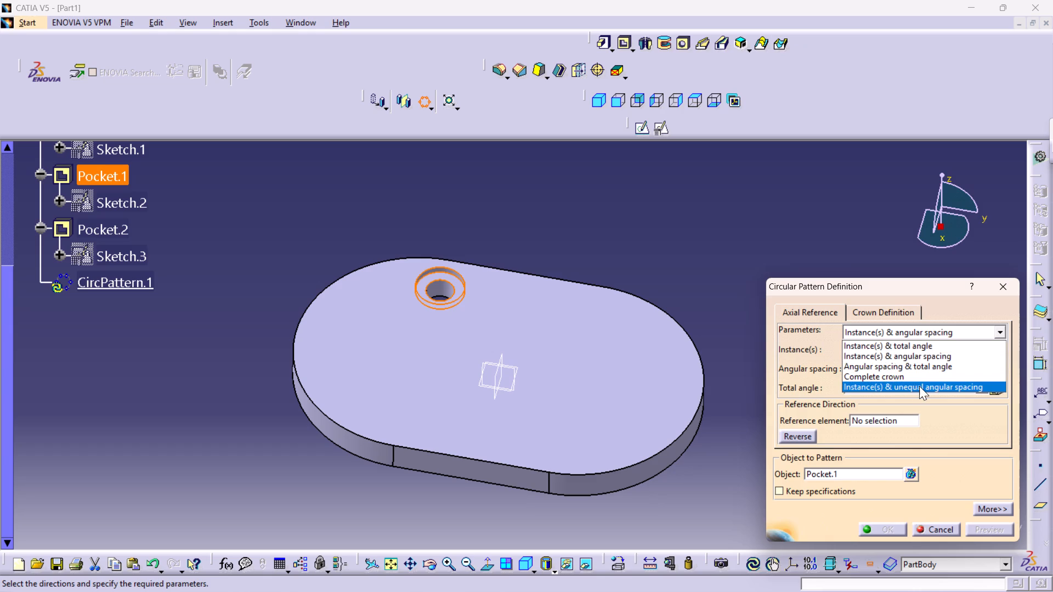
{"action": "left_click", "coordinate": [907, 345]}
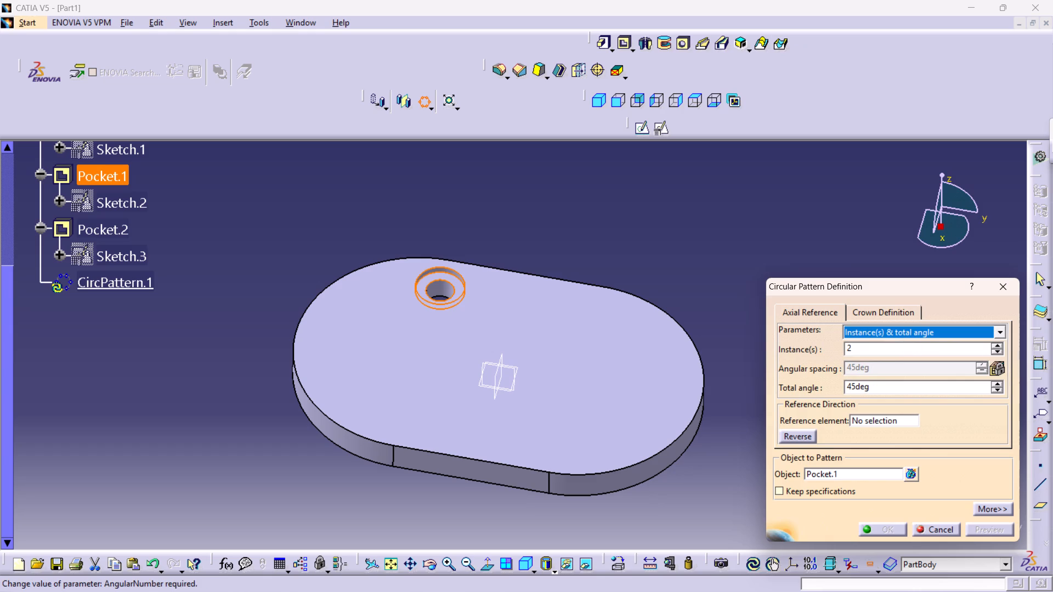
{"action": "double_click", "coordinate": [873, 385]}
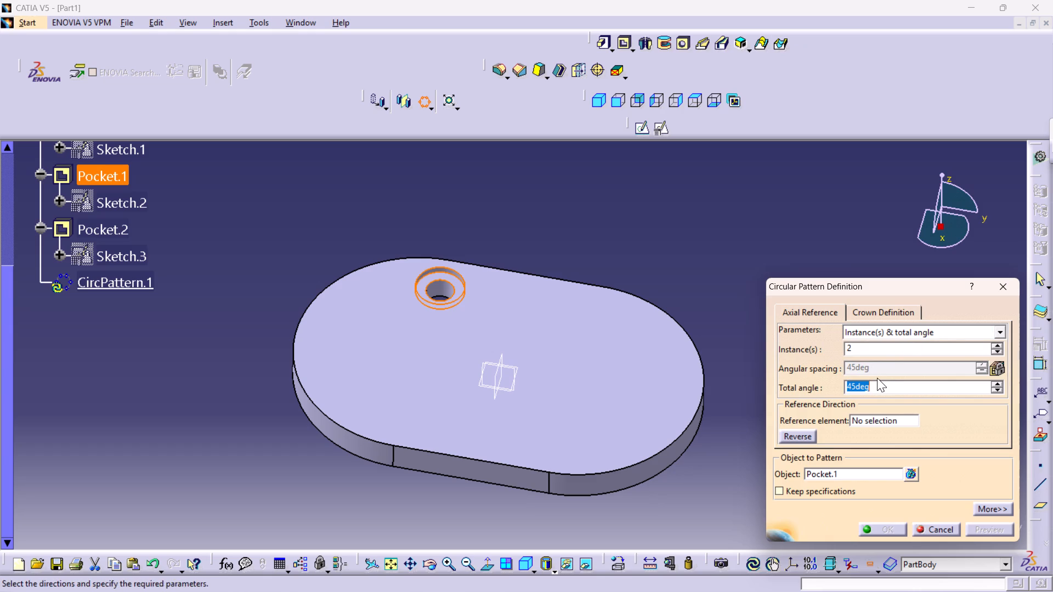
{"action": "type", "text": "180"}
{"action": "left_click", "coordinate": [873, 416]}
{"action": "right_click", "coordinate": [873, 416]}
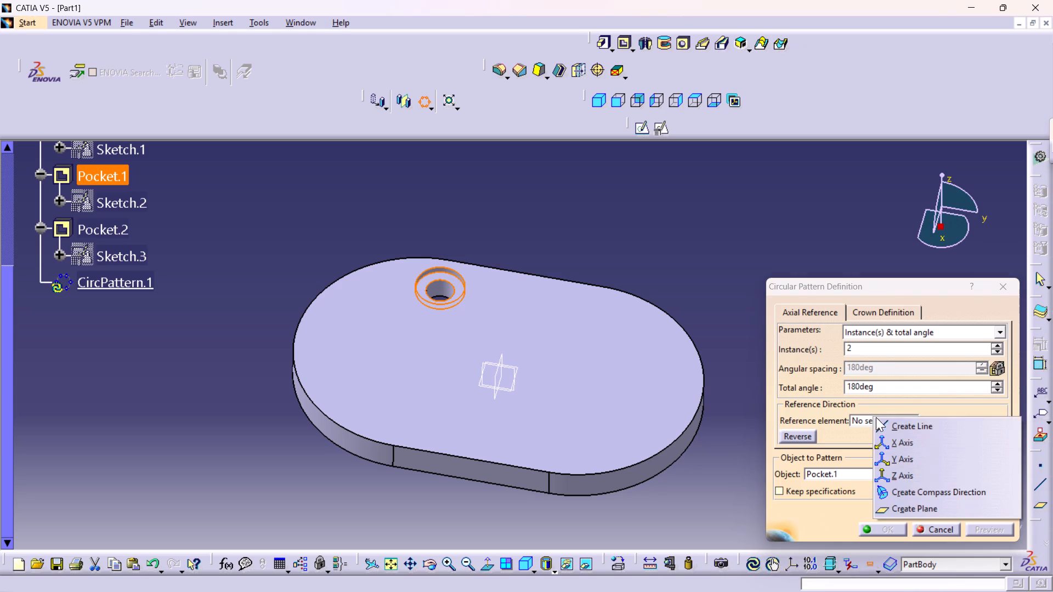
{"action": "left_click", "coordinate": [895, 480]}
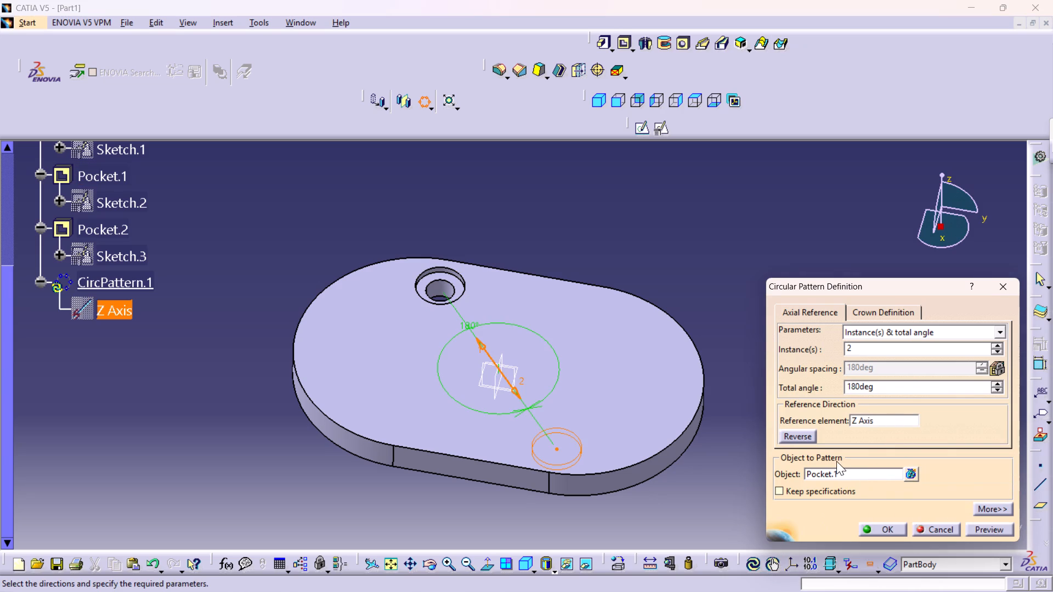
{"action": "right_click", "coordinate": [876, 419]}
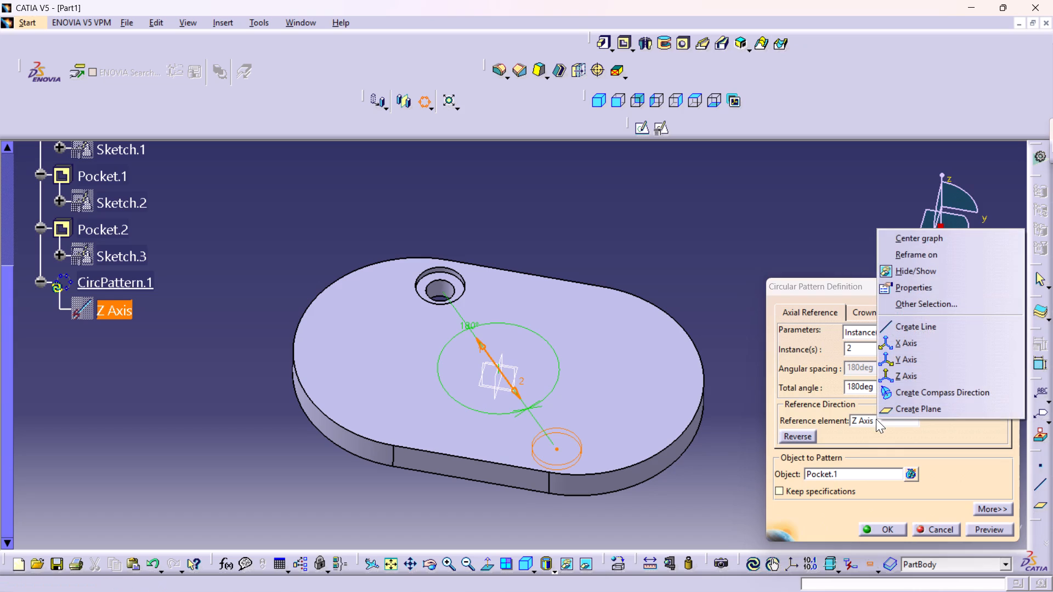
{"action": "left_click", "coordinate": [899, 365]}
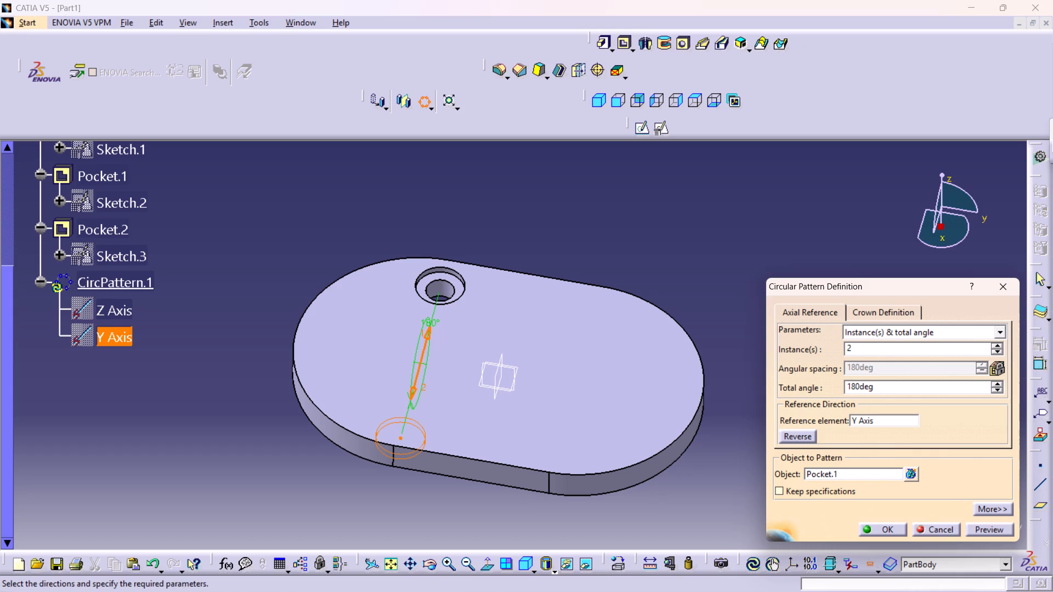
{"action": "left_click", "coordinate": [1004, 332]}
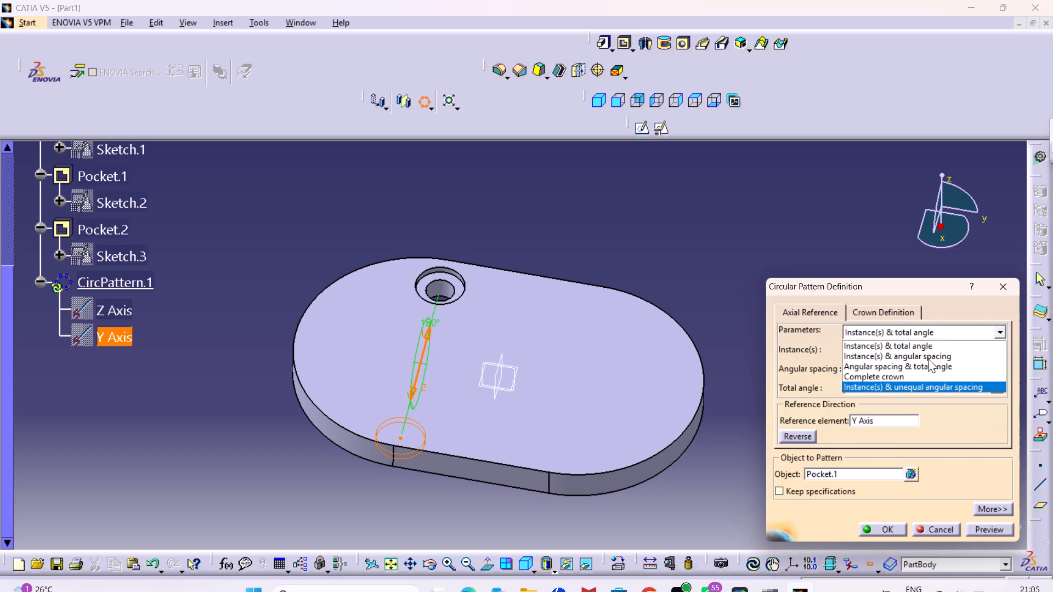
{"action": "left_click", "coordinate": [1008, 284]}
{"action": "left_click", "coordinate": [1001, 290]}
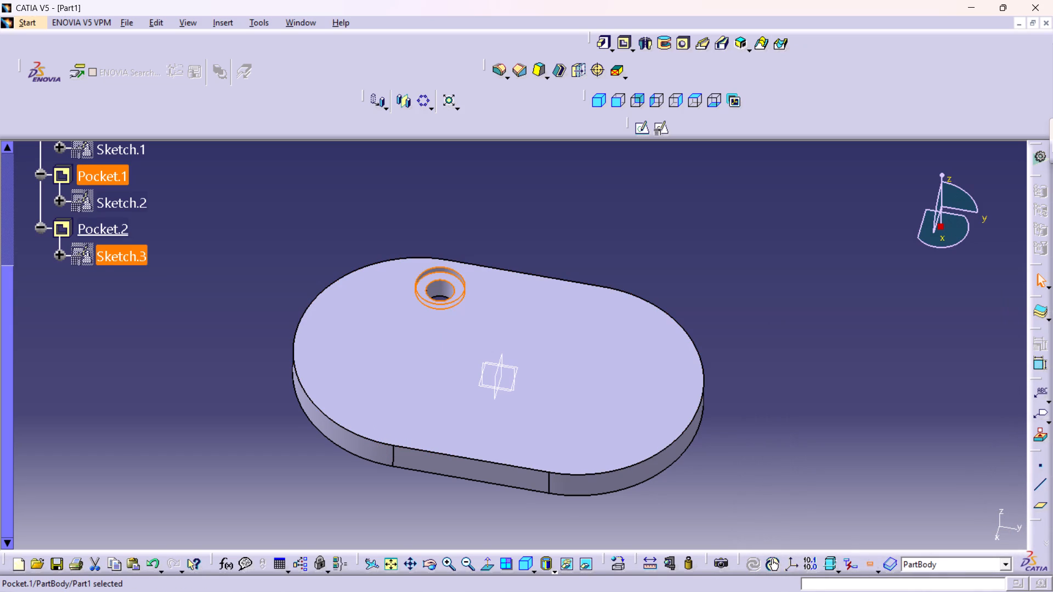
In the larger pocket's sketch, draw a second circle below the horizontal axis, beneath the existing circle, and set its diameter to 7 mm.
{"action": "double_click", "coordinate": [122, 211]}
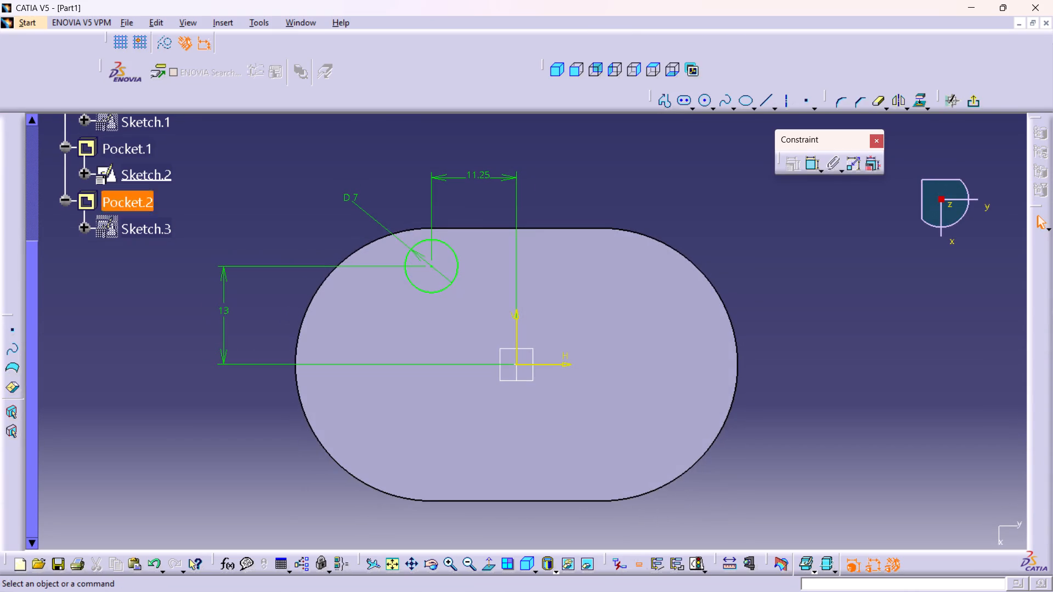
{"action": "double_click", "coordinate": [701, 100]}
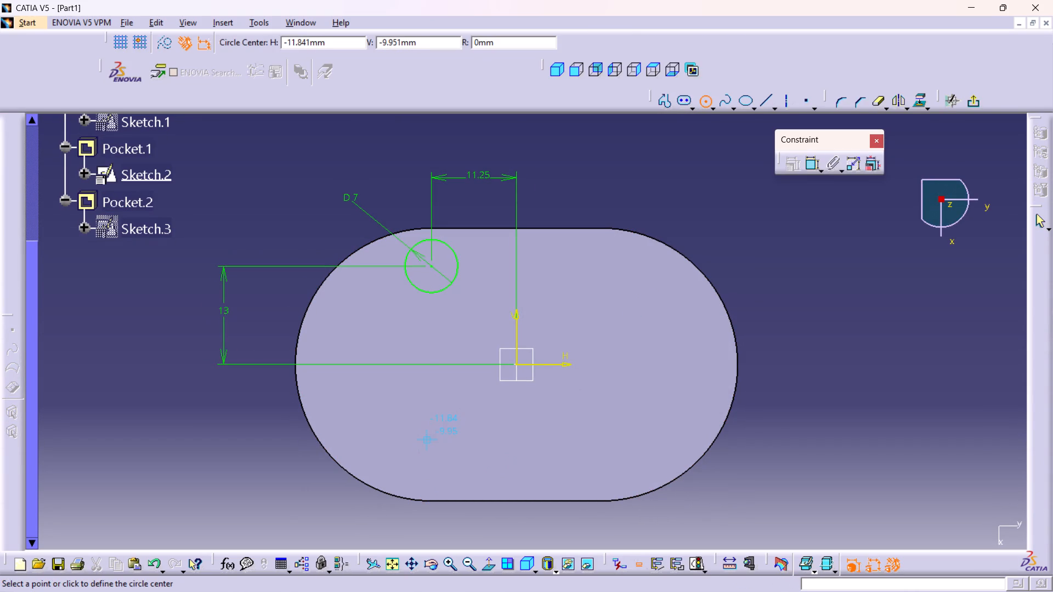
{"action": "left_click", "coordinate": [431, 439]}
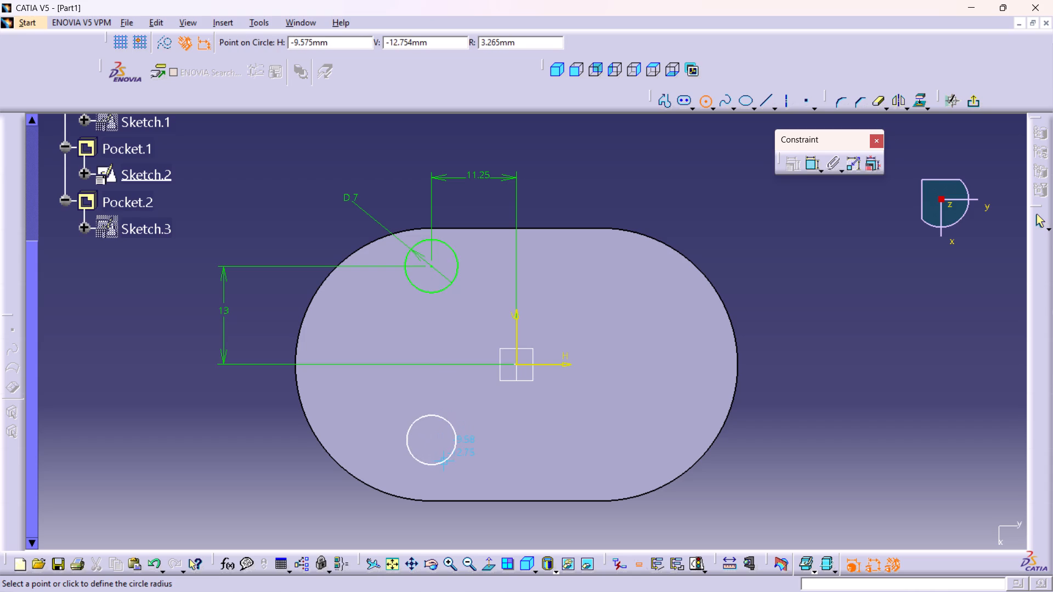
{"action": "left_click", "coordinate": [445, 463]}
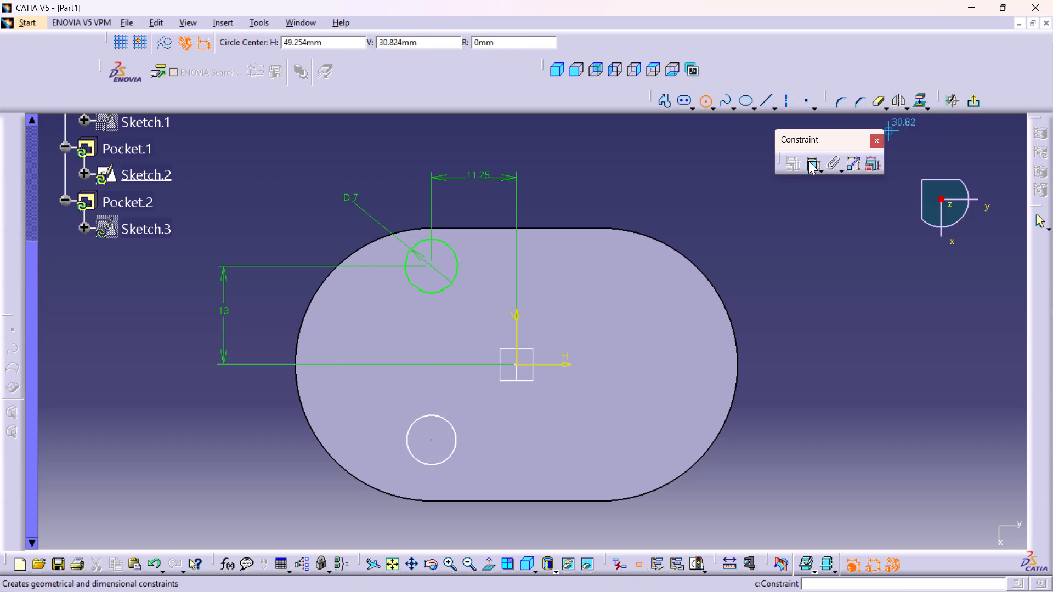
{"action": "double_click", "coordinate": [808, 161]}
{"action": "left_click", "coordinate": [414, 458]}
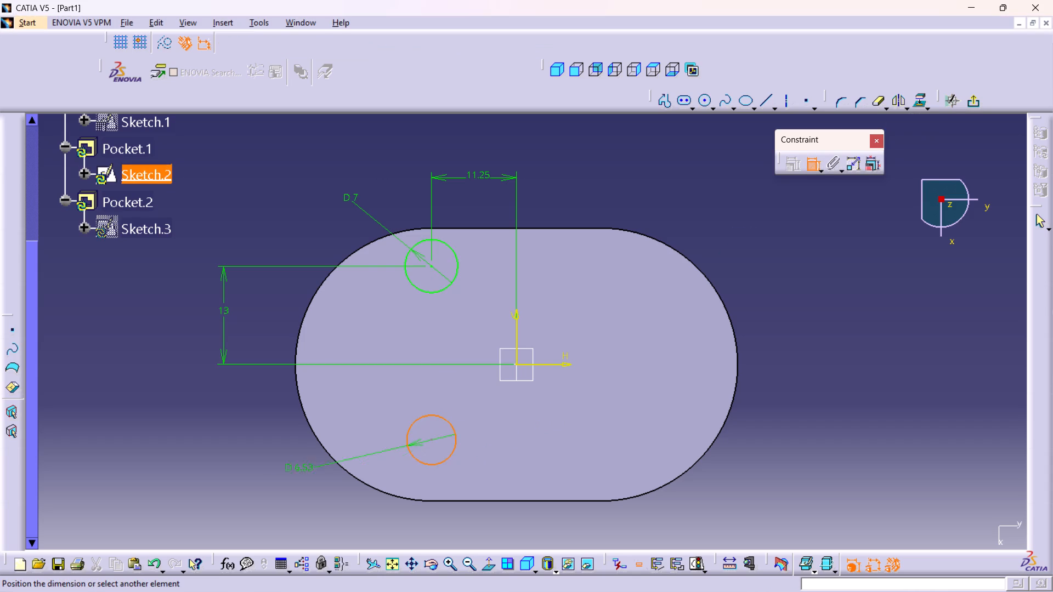
{"action": "left_click", "coordinate": [233, 483]}
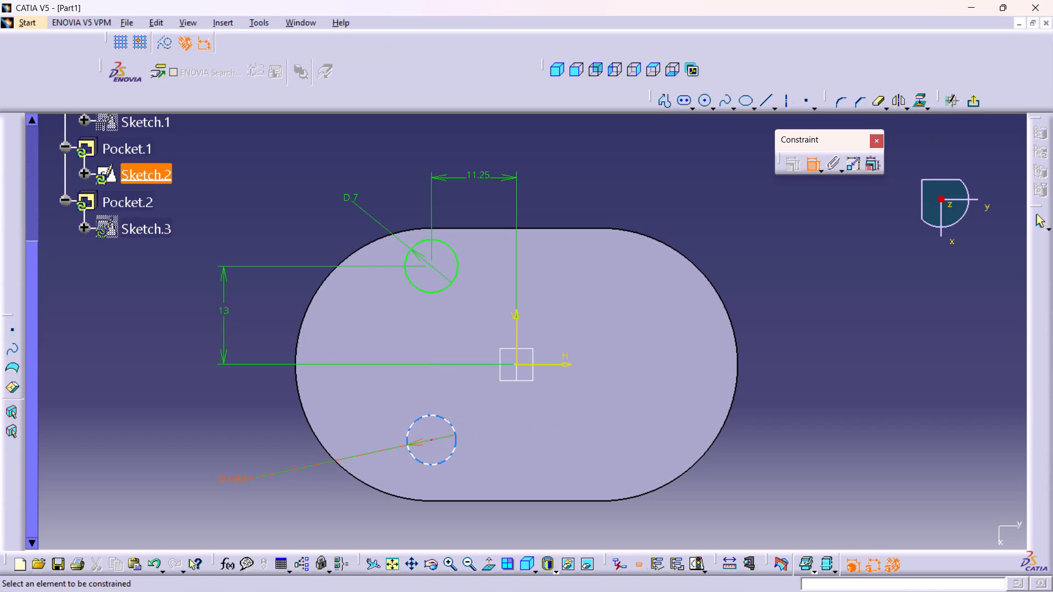
{"action": "double_click", "coordinate": [239, 480]}
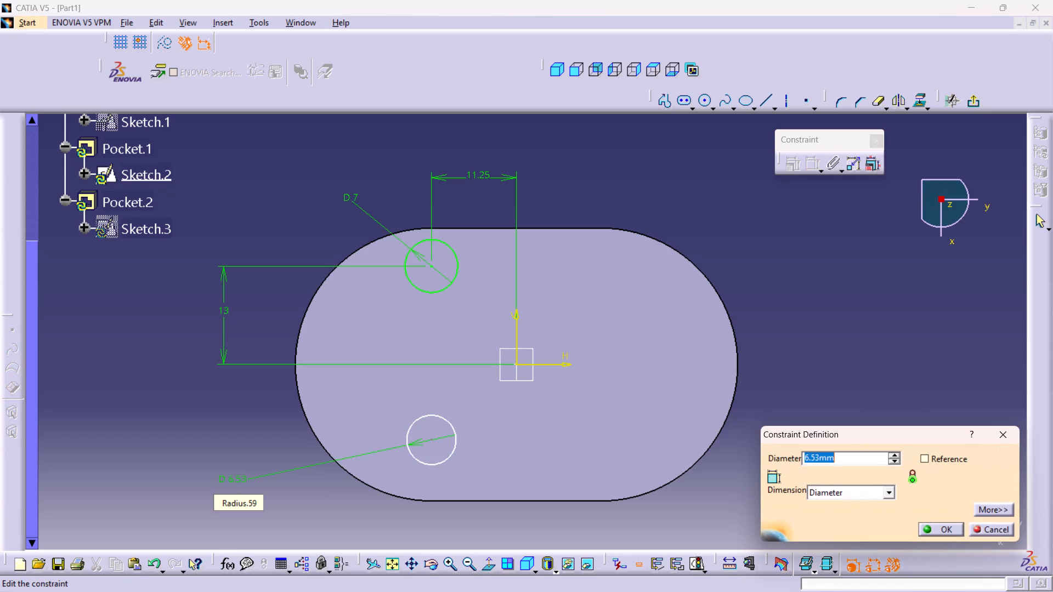
{"action": "key", "text": "7"}
{"action": "key", "text": "Return"}
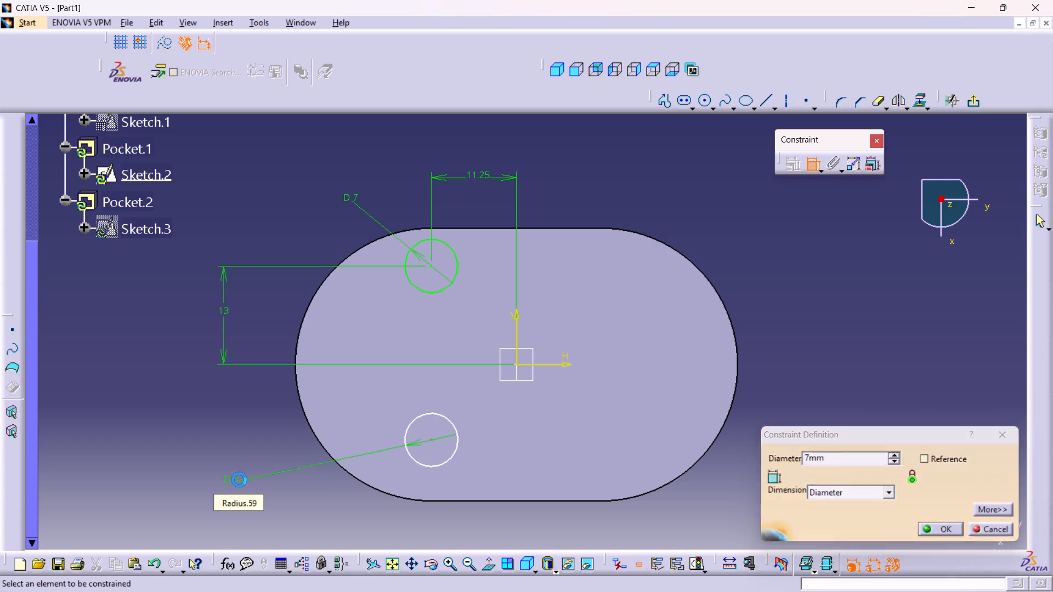
Constrain the centres of the two pocket circles symmetric about the sketch's horizontal axis.
{"action": "left_click", "coordinate": [432, 441]}
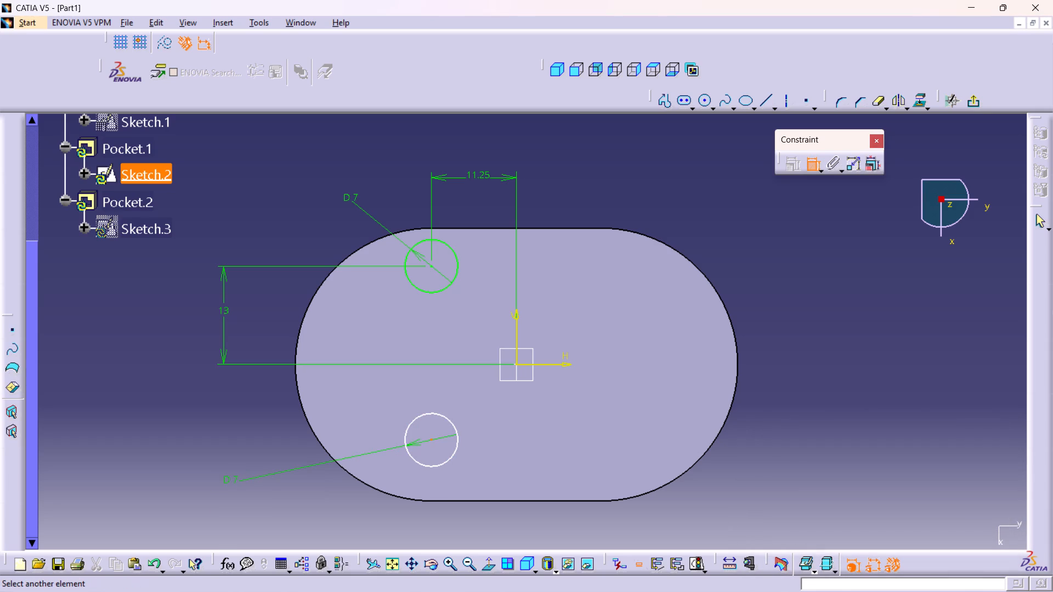
{"action": "left_click", "coordinate": [430, 265]}
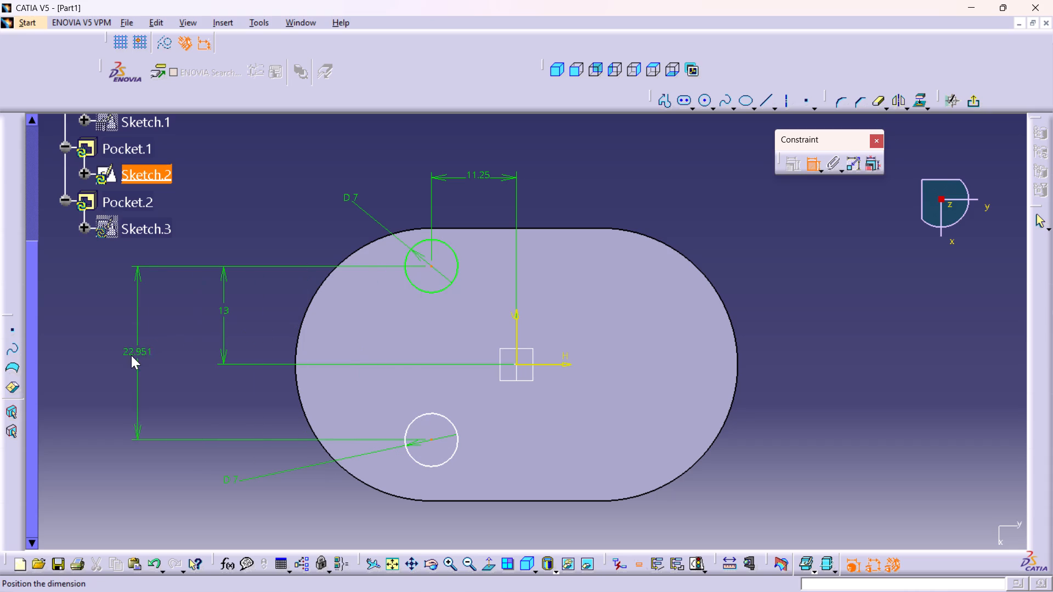
{"action": "right_click", "coordinate": [131, 355]}
{"action": "left_click", "coordinate": [197, 473]}
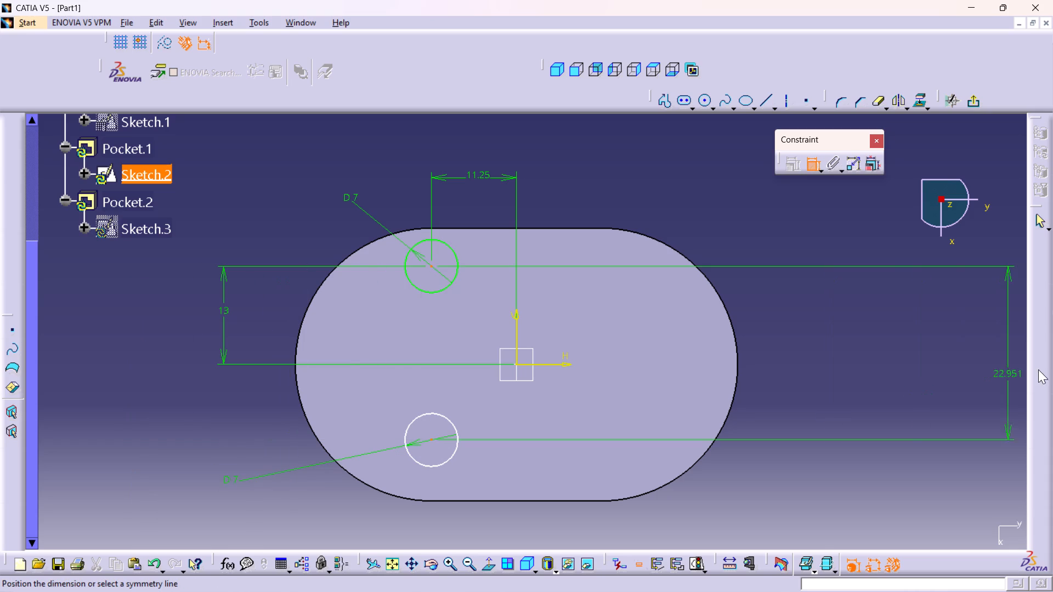
{"action": "left_click", "coordinate": [563, 365]}
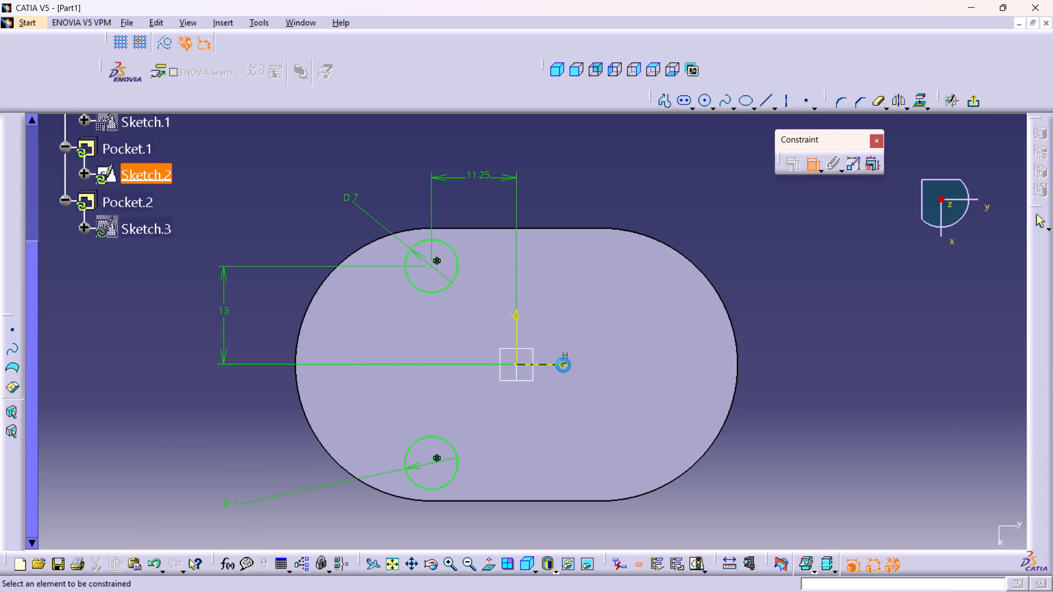
Draw a third circle centred on the horizontal axis, about 22 mm from the origin on the existing circles' side, and set its diameter to 7 mm.
{"action": "middle_click_drag", "start_coordinate": [661, 343], "coordinate": [653, 330]}
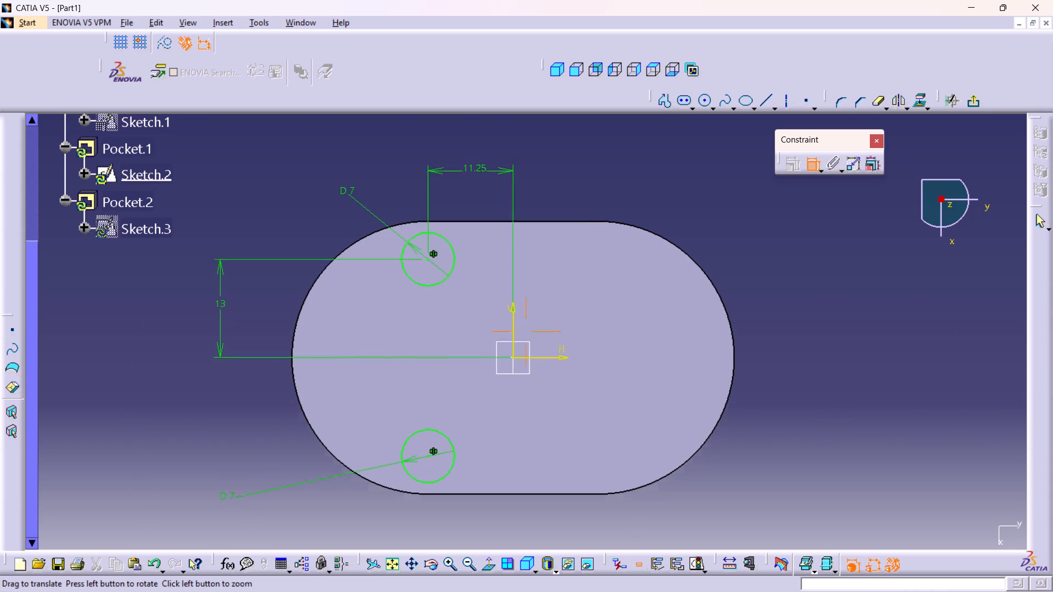
{"action": "middle_click_drag", "start_coordinate": [653, 330], "coordinate": [616, 311]}
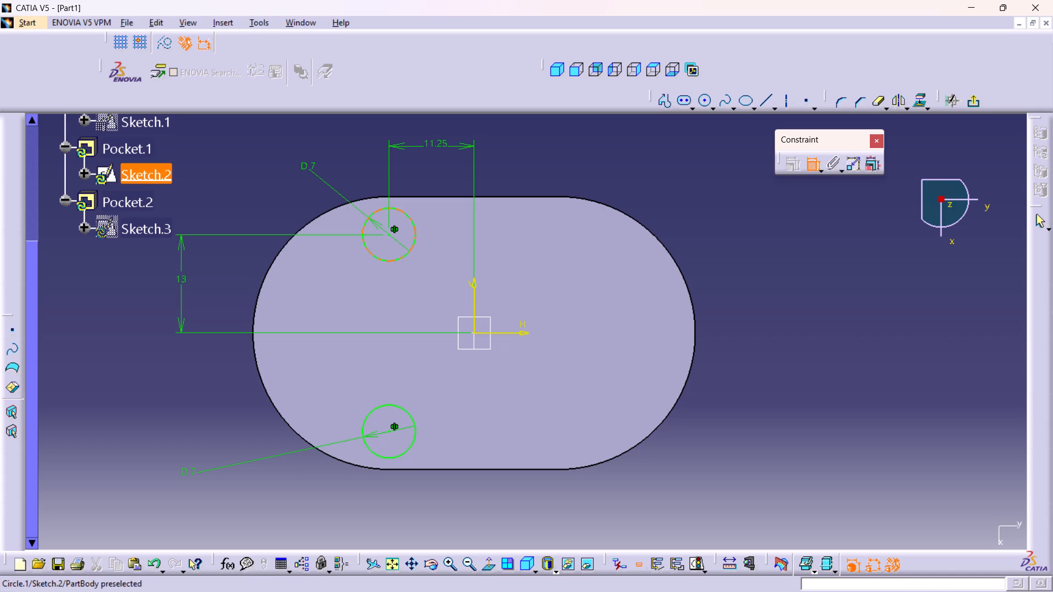
{"action": "middle_click_drag", "start_coordinate": [375, 305], "coordinate": [423, 312]}
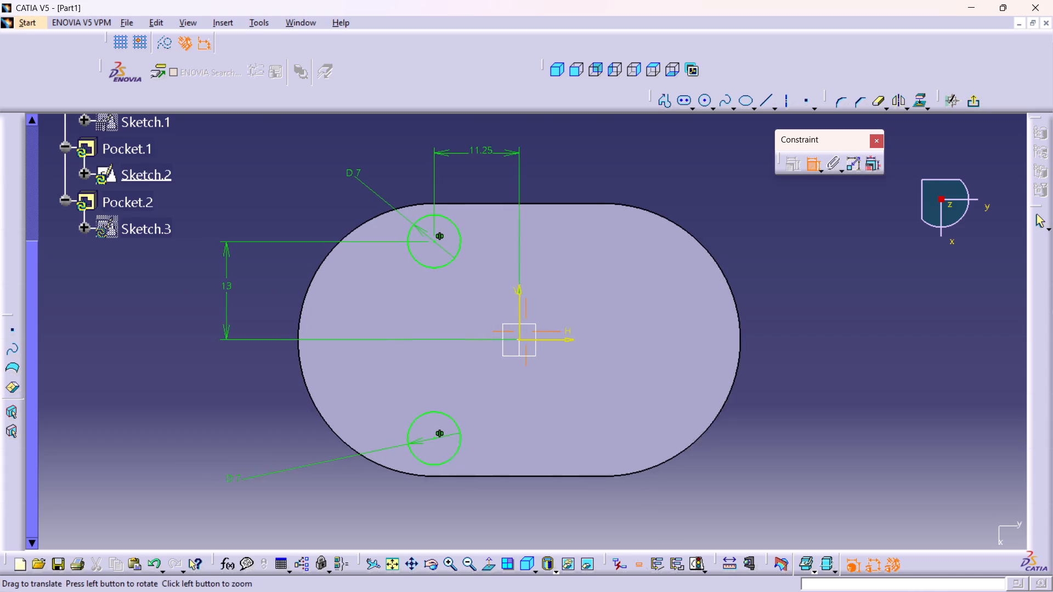
{"action": "middle_click_drag", "start_coordinate": [423, 312], "coordinate": [426, 315]}
{"action": "double_click", "coordinate": [704, 99]}
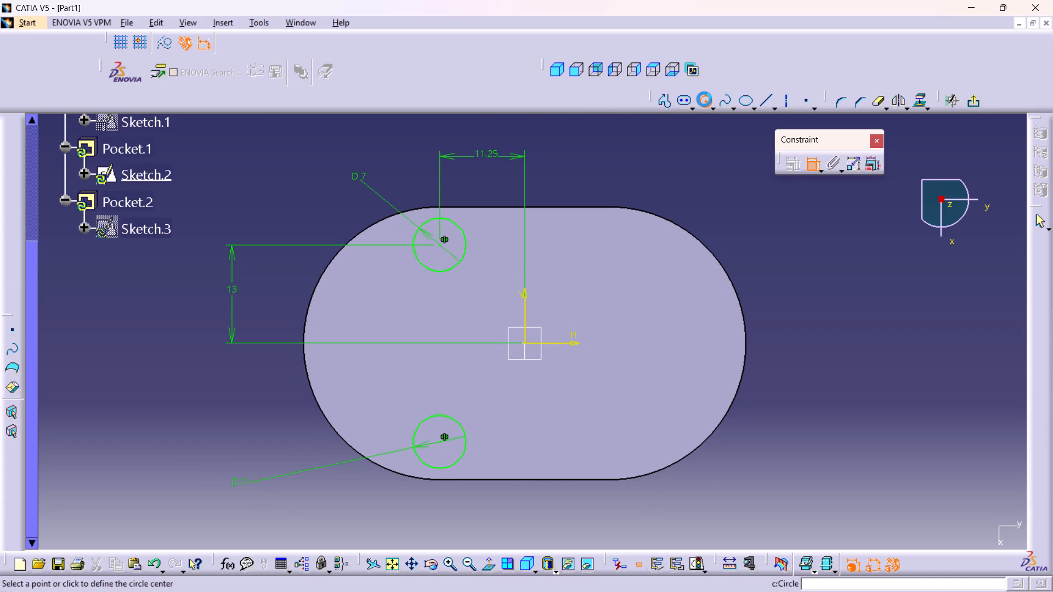
{"action": "left_click", "coordinate": [356, 342]}
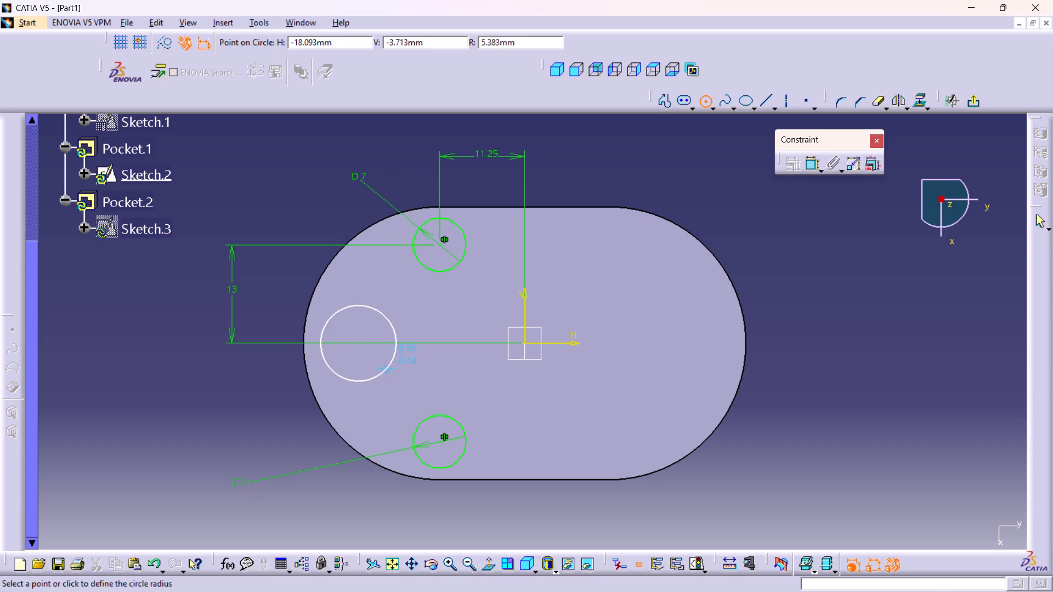
{"action": "left_click", "coordinate": [378, 362]}
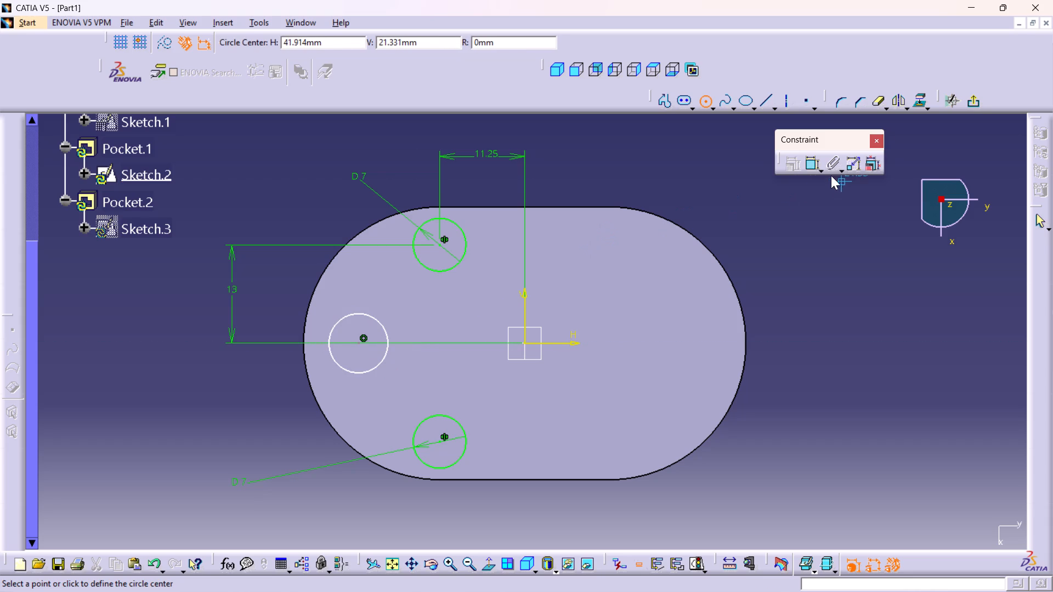
{"action": "double_click", "coordinate": [817, 160]}
{"action": "double_click", "coordinate": [811, 166]}
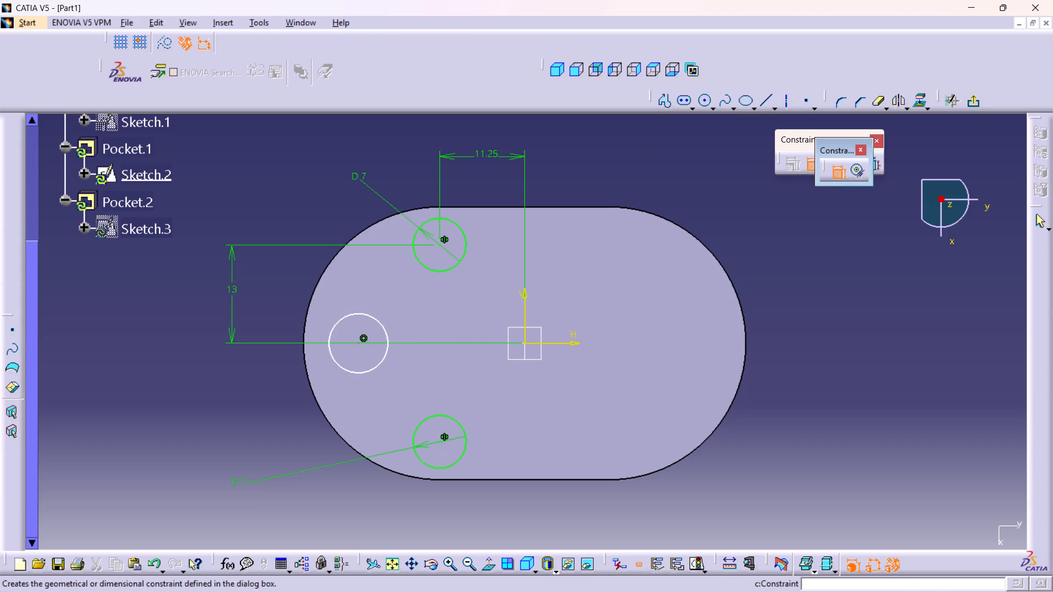
{"action": "left_click", "coordinate": [342, 372]}
{"action": "left_click", "coordinate": [240, 390]}
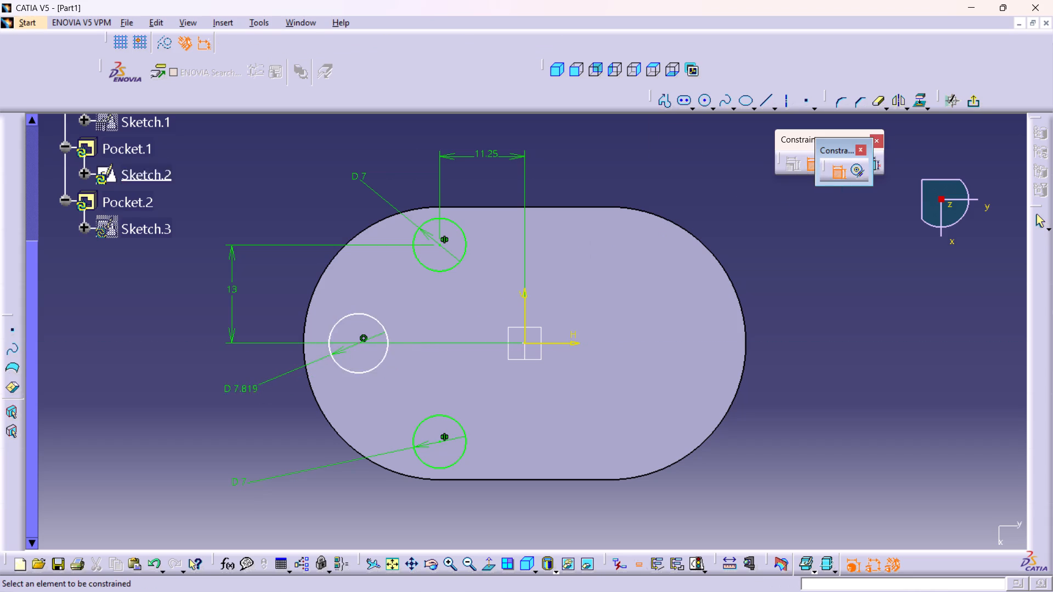
{"action": "double_click", "coordinate": [241, 383]}
{"action": "key", "text": "7"}
{"action": "key", "text": "Return"}
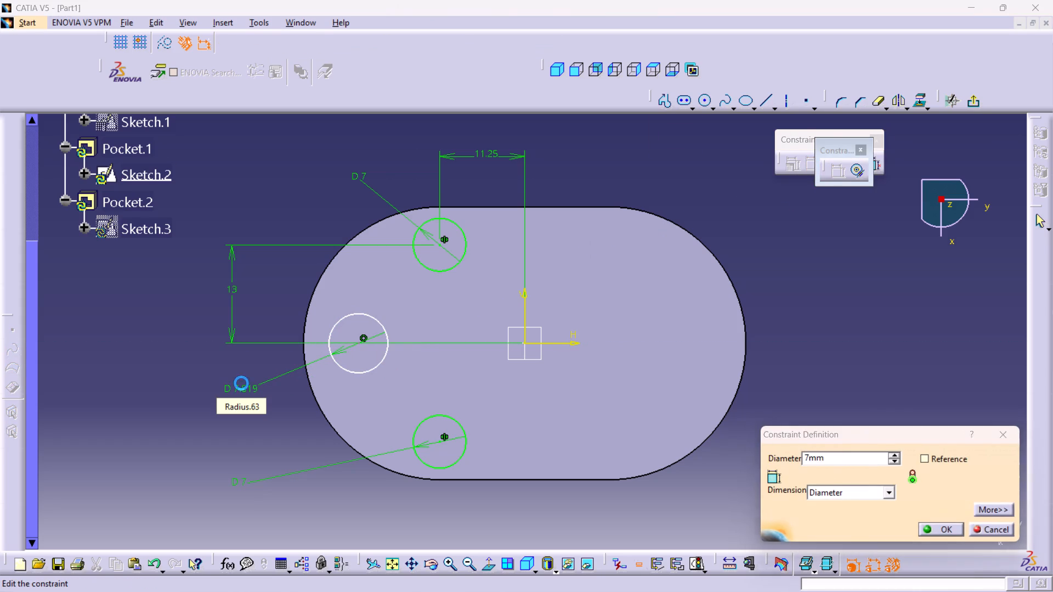
Dimension the third circle's centre from the sketch's vertical axis and set the distance to 13 mm.
{"action": "left_click", "coordinate": [359, 342]}
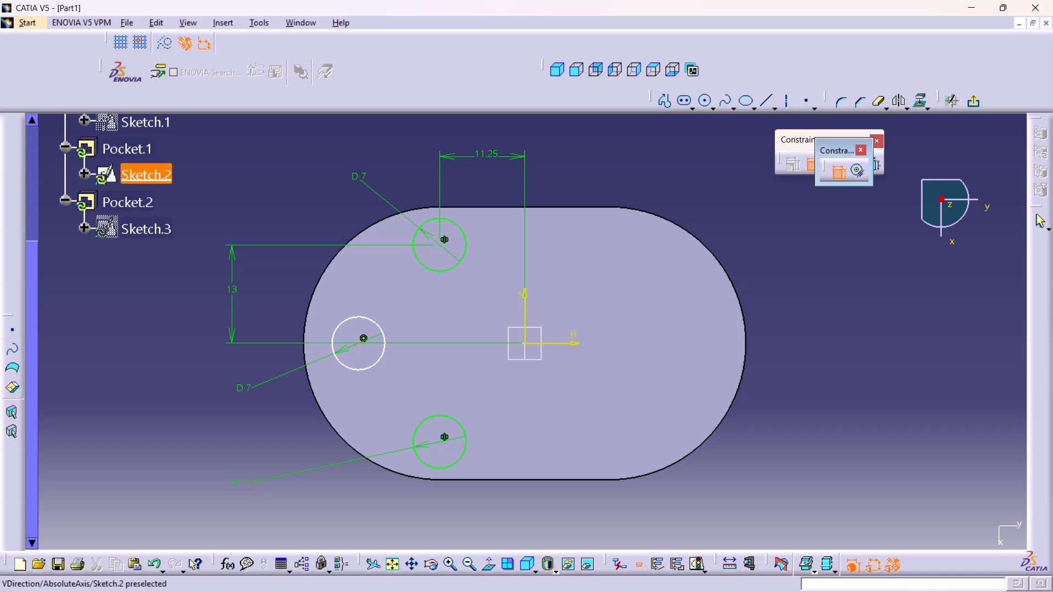
{"action": "left_click", "coordinate": [527, 294]}
{"action": "middle_click_drag", "start_coordinate": [439, 166], "coordinate": [438, 241]}
{"action": "scroll", "coordinate": [439, 167], "scroll_direction": "down", "scroll_amount": 1}
{"action": "left_click", "coordinate": [446, 174]}
{"action": "double_click", "coordinate": [441, 166]}
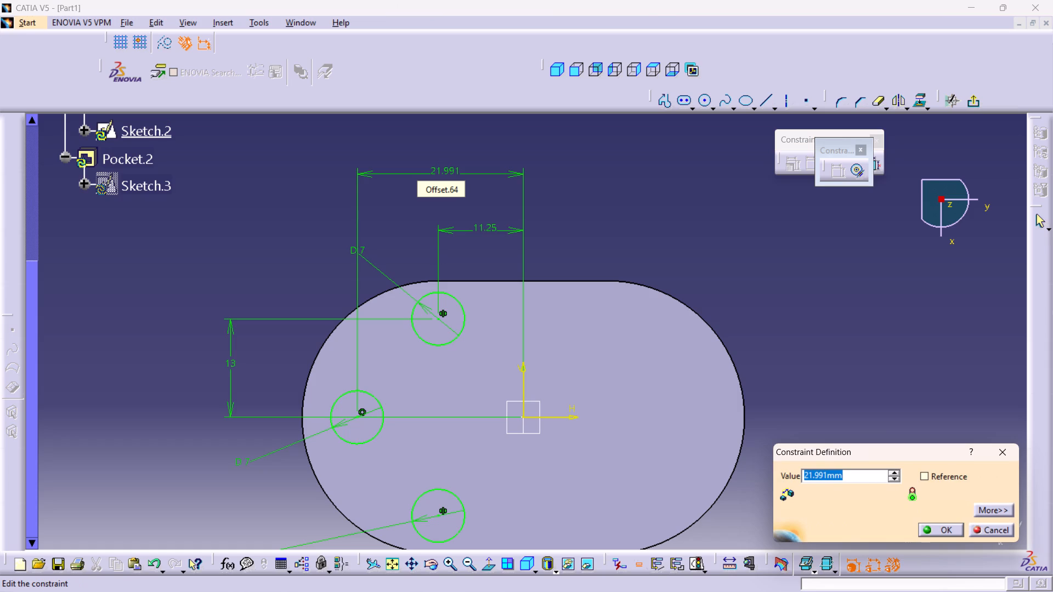
{"action": "type", "text": "13"}
{"action": "key", "text": "Return"}
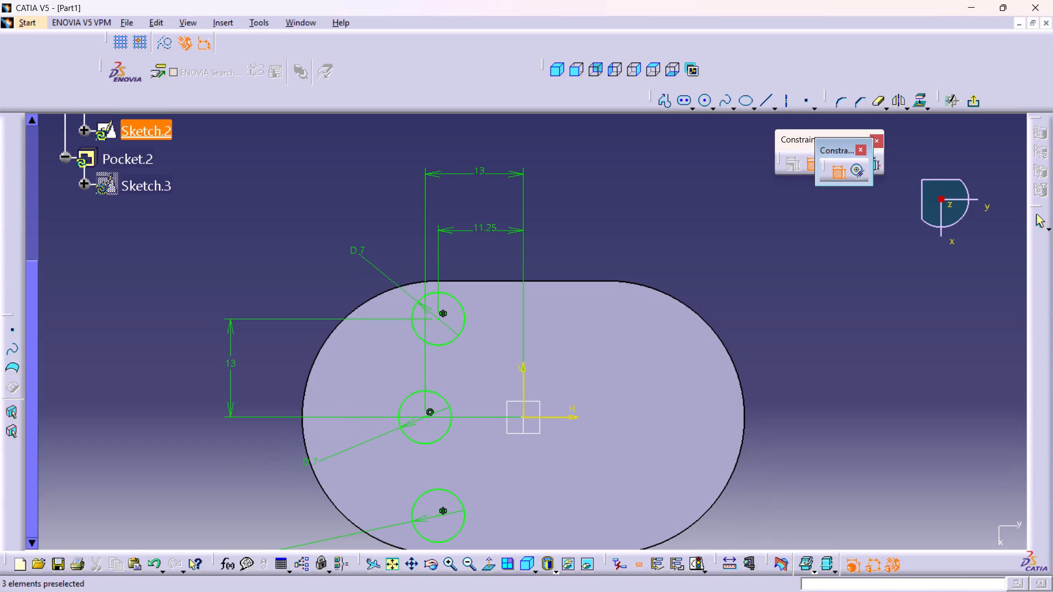
Change the third circle's distance from the vertical axis to 13+11.25 mm.
{"action": "double_click", "coordinate": [477, 172]}
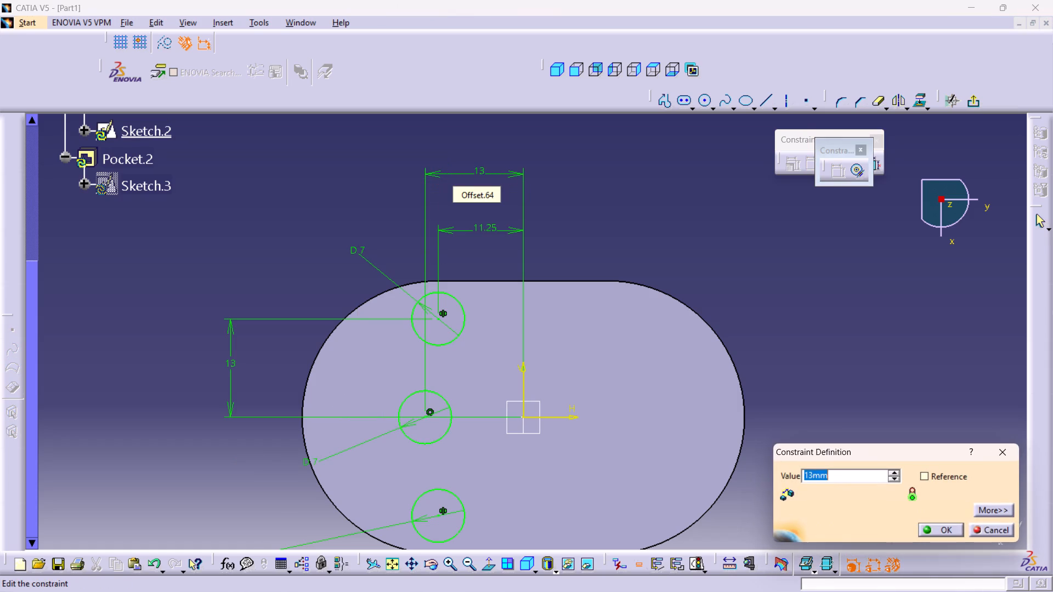
{"action": "left_click", "coordinate": [1004, 451]}
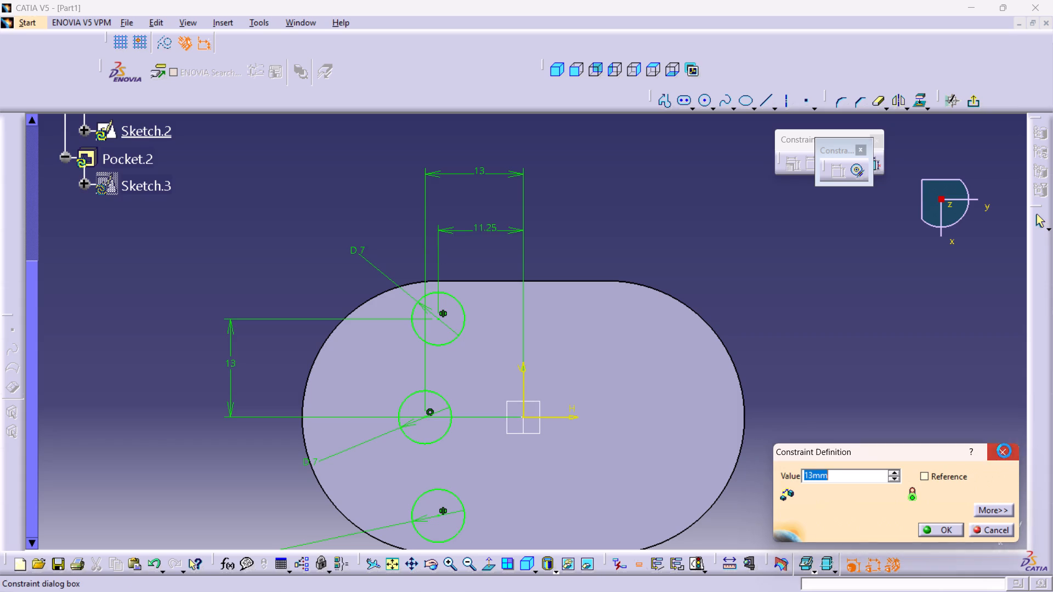
{"action": "double_click", "coordinate": [471, 172]}
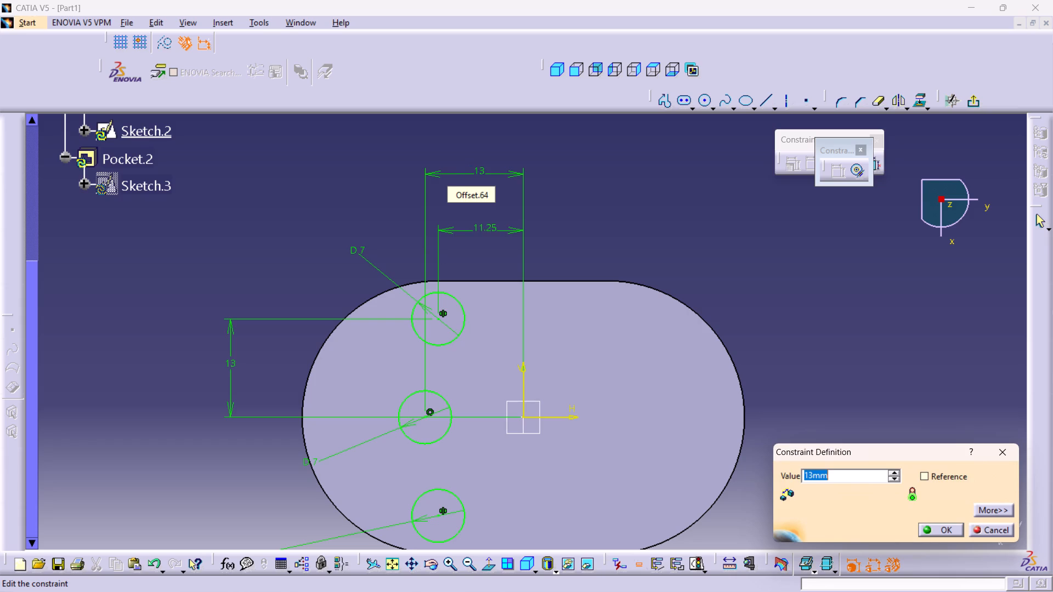
{"action": "type", "text": "13"}
{"action": "type", "text": "+11.25"}
{"action": "key", "text": "Return"}
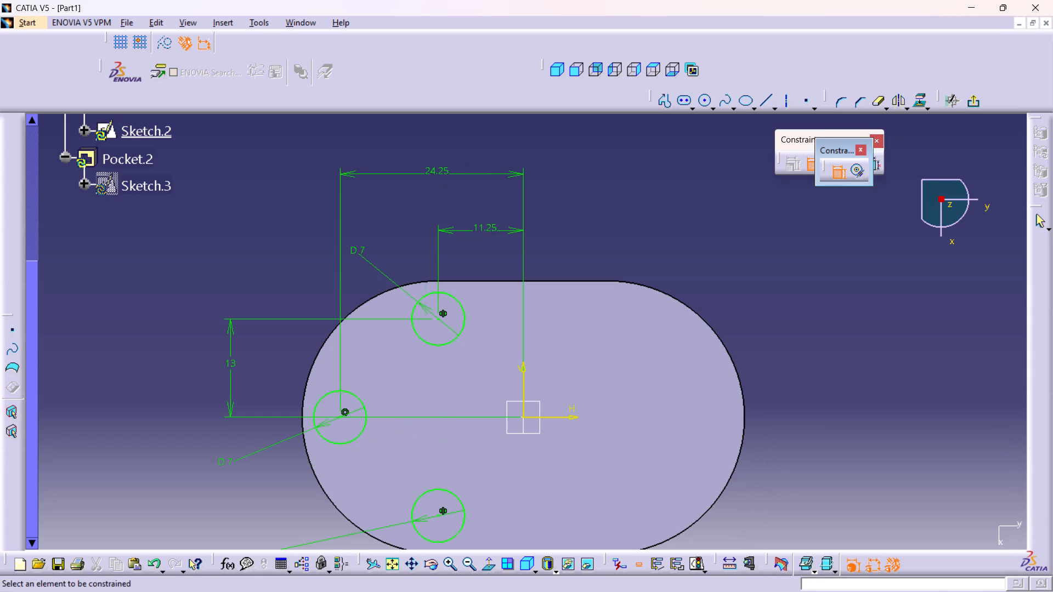
{"action": "middle_click_drag", "start_coordinate": [579, 222], "coordinate": [557, 179]}
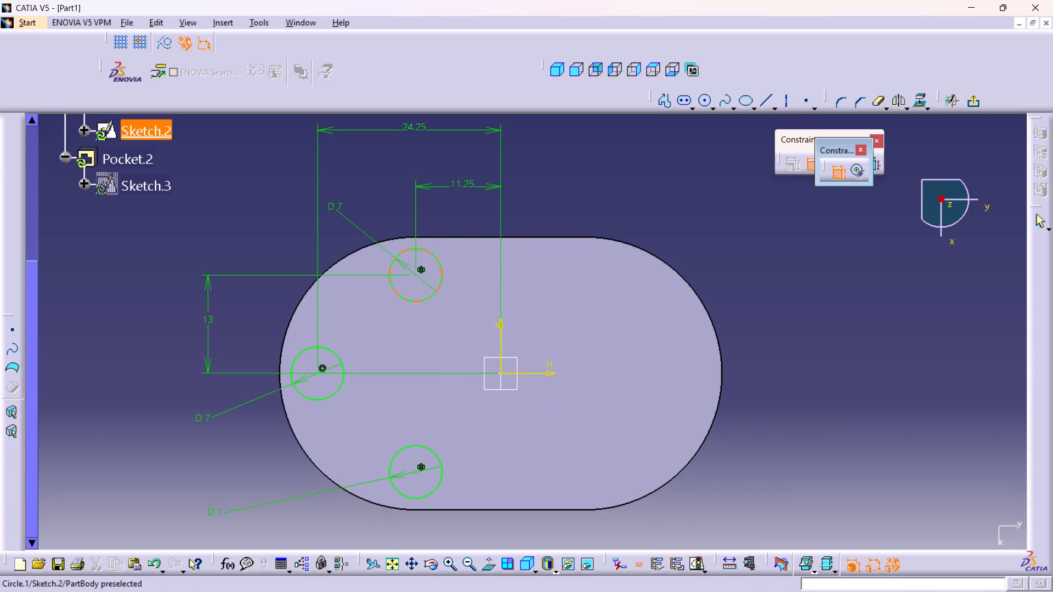
{"action": "left_click", "coordinate": [839, 170]}
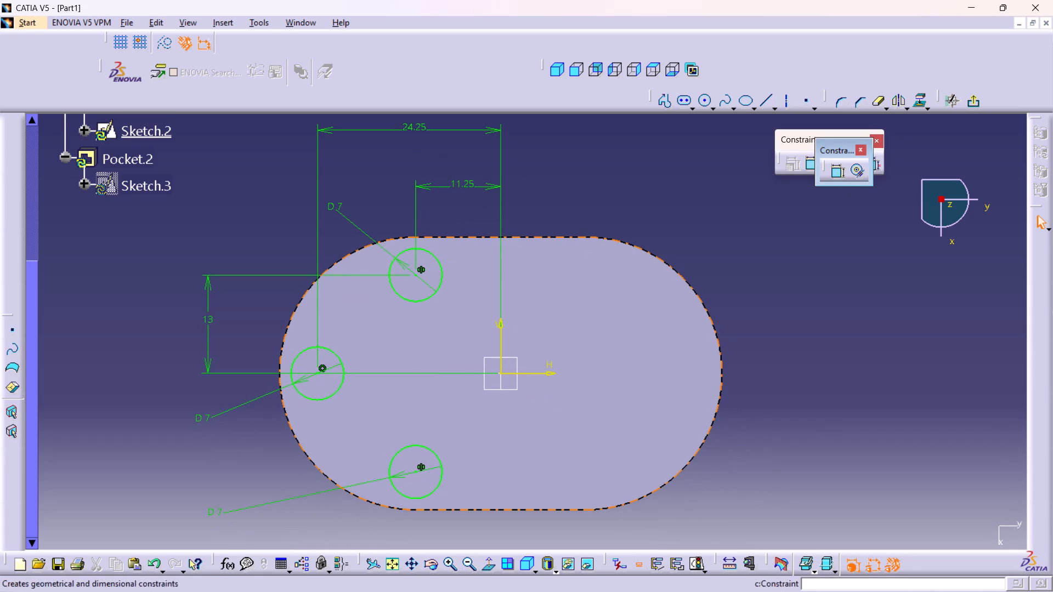
Mirror the three 7 mm circles about the sketch's vertical axis and exit the sketch.
{"action": "left_click", "coordinate": [412, 300], "text": "ctrl"}
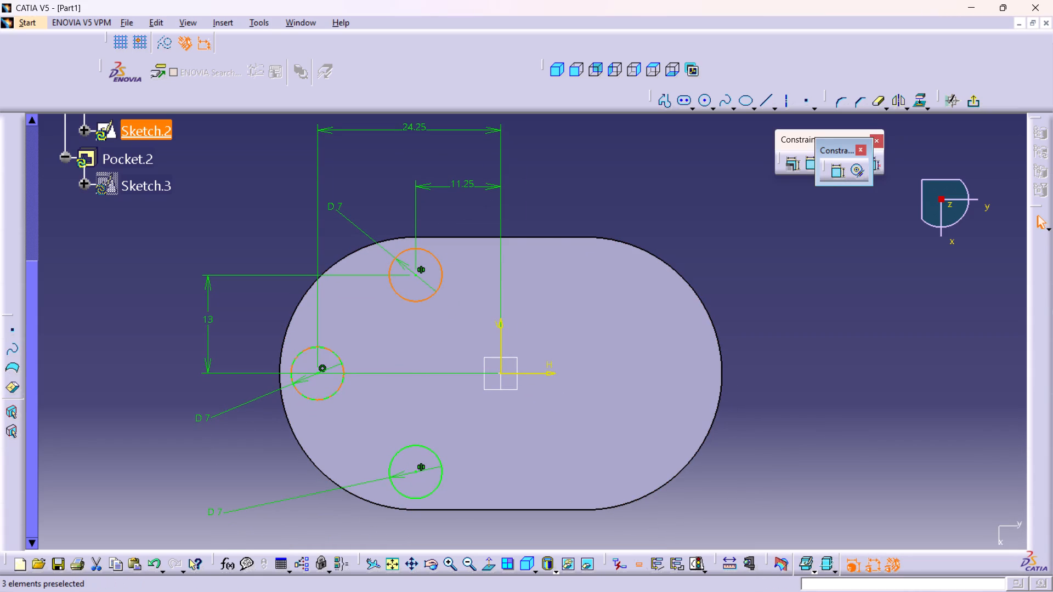
{"action": "left_click", "coordinate": [342, 378], "text": "ctrl"}
{"action": "left_click", "coordinate": [418, 447], "text": "ctrl"}
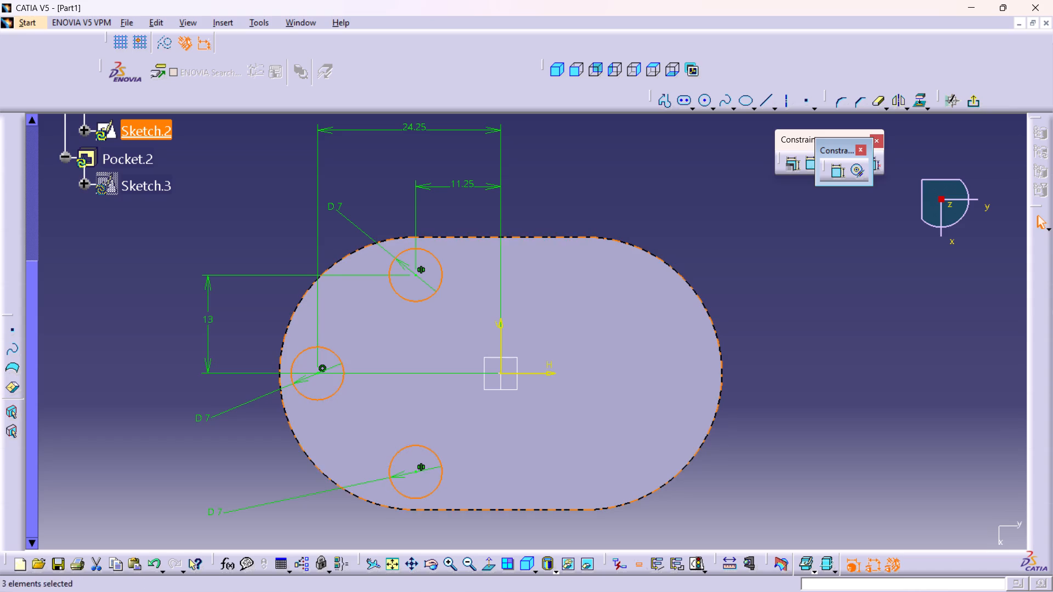
{"action": "left_click", "coordinate": [902, 100]}
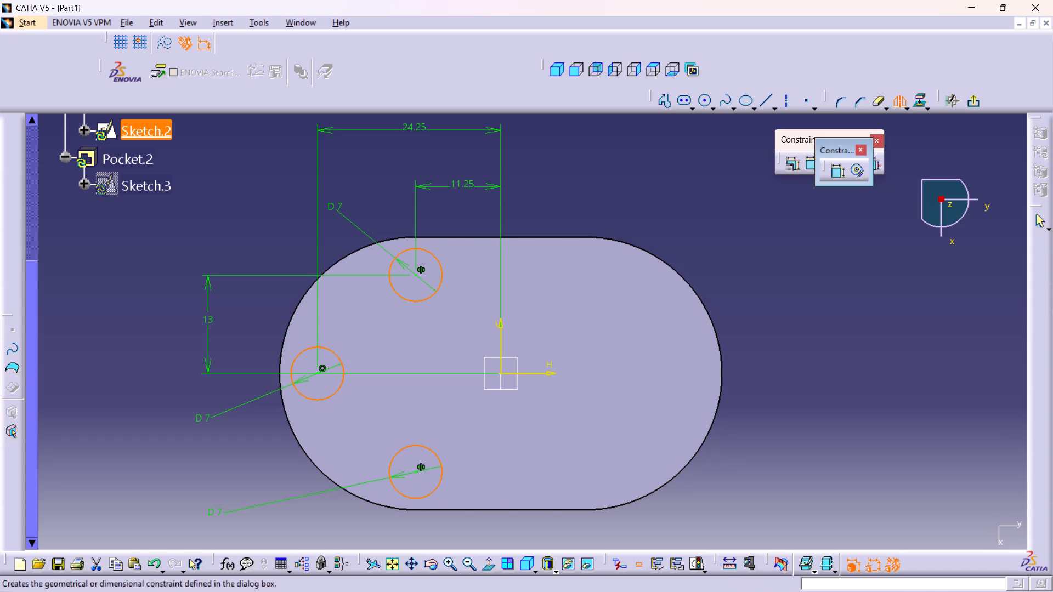
{"action": "left_click", "coordinate": [499, 329]}
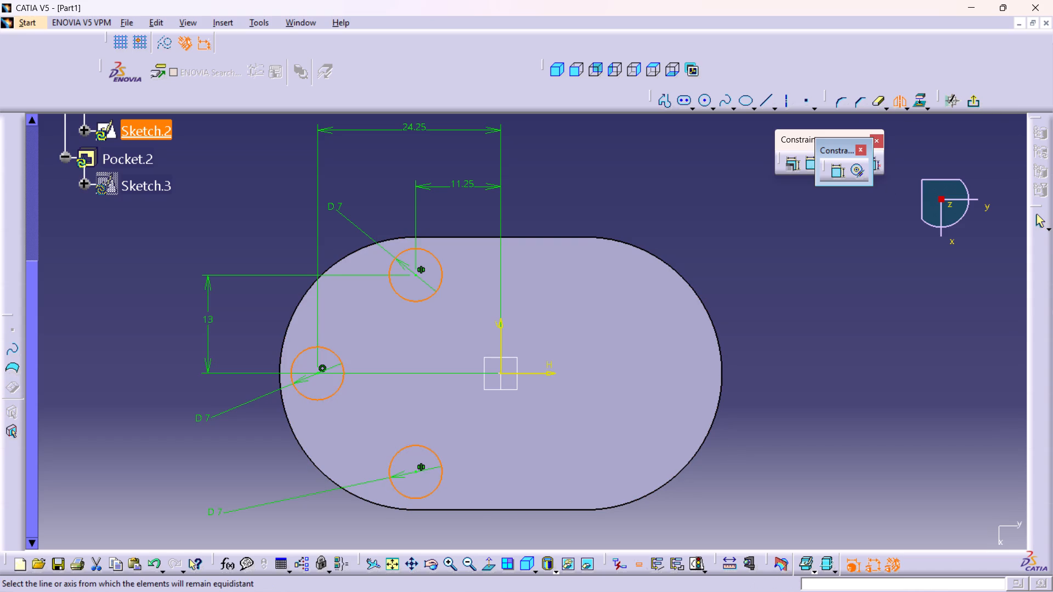
{"action": "left_click", "coordinate": [501, 325]}
{"action": "left_click", "coordinate": [503, 329]}
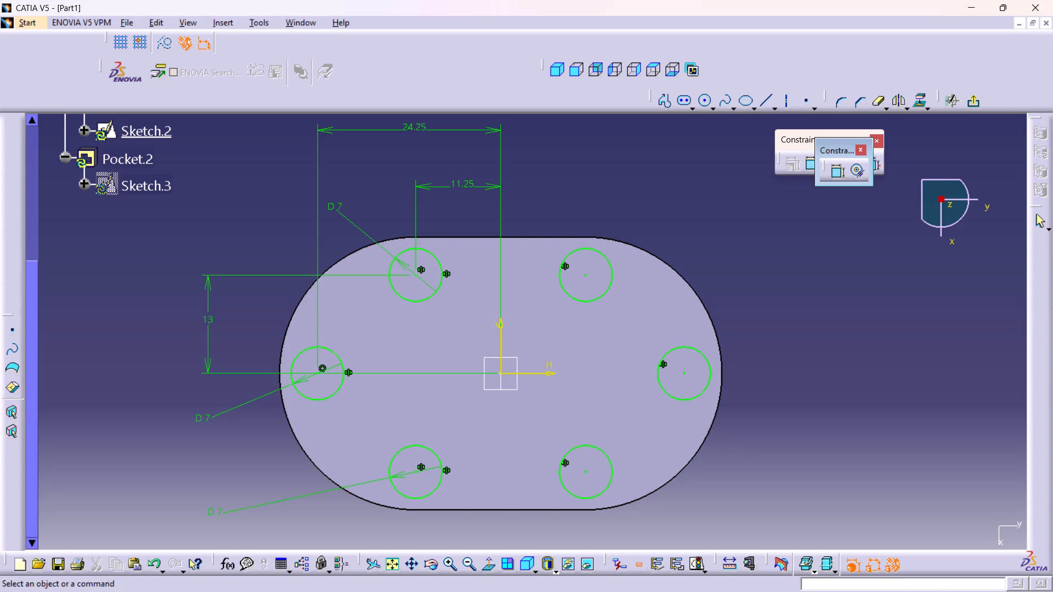
{"action": "left_click", "coordinate": [971, 105]}
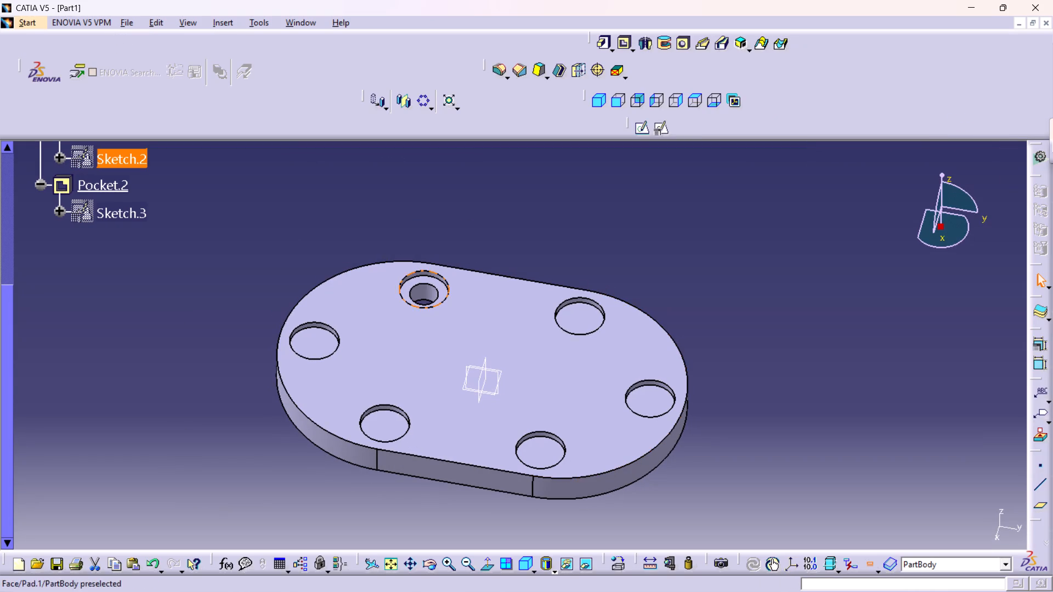
In Pocket.2's sketch, draw three circles roughly 3 to 4 mm in diameter inside the three recesses on the positive horizontal side.
{"action": "double_click", "coordinate": [127, 220]}
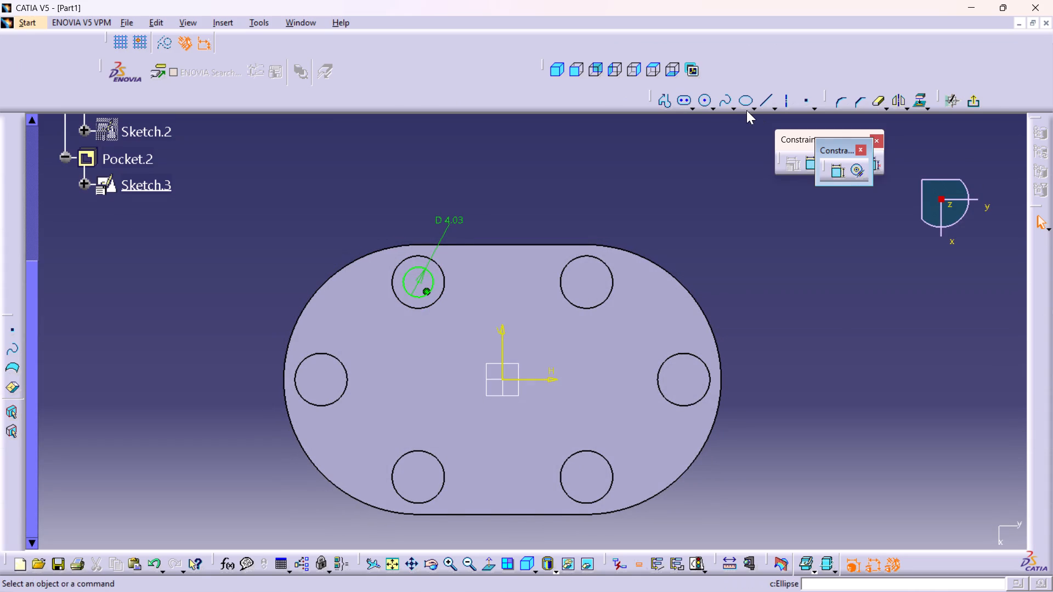
{"action": "double_click", "coordinate": [703, 104]}
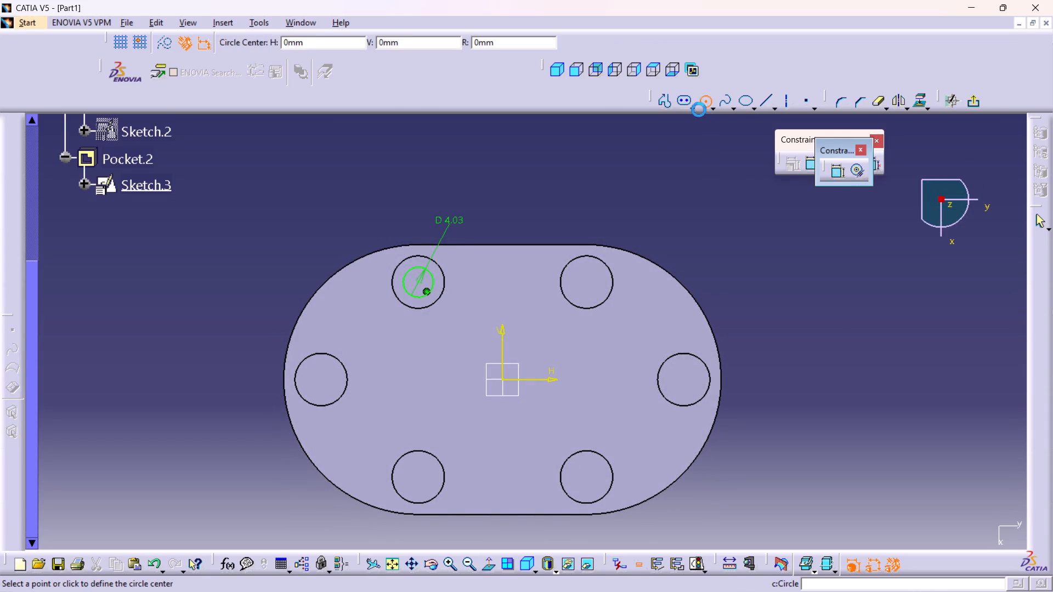
{"action": "left_click", "coordinate": [588, 284]}
{"action": "left_click", "coordinate": [596, 294]}
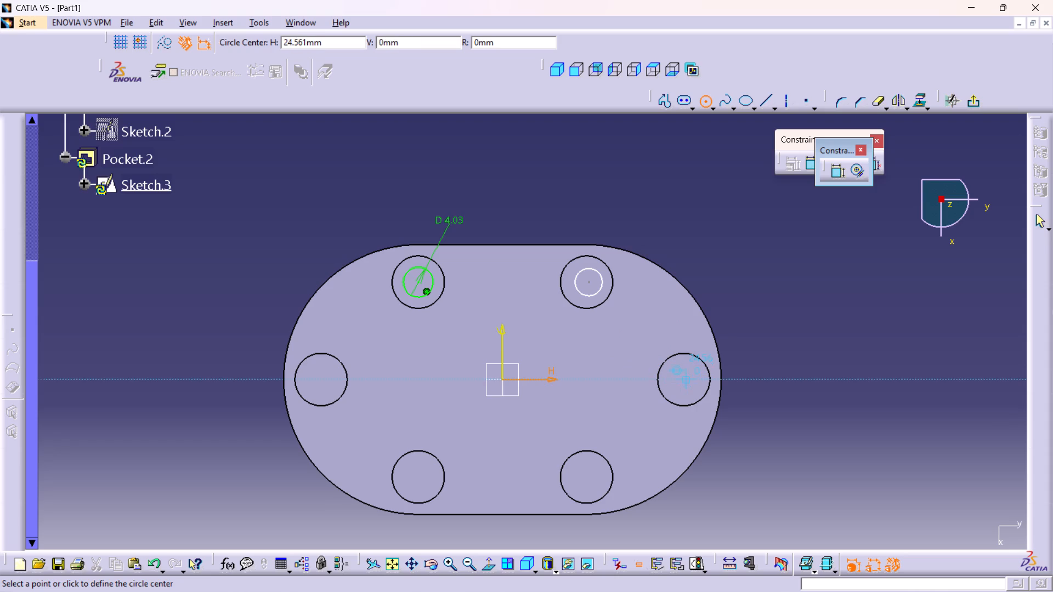
{"action": "left_click", "coordinate": [686, 378]}
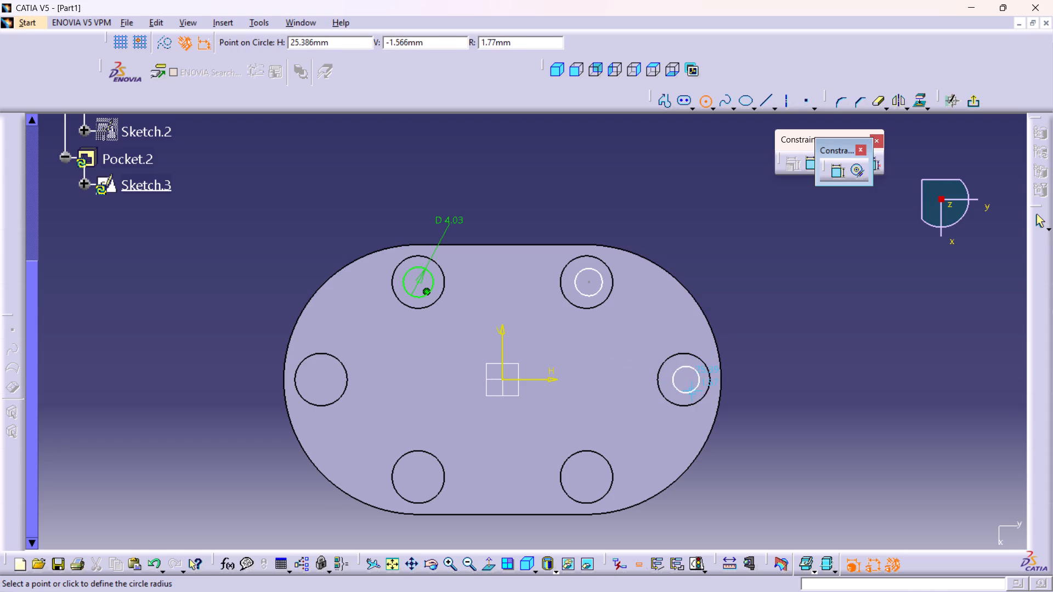
{"action": "left_click", "coordinate": [692, 390]}
{"action": "left_click", "coordinate": [587, 479]}
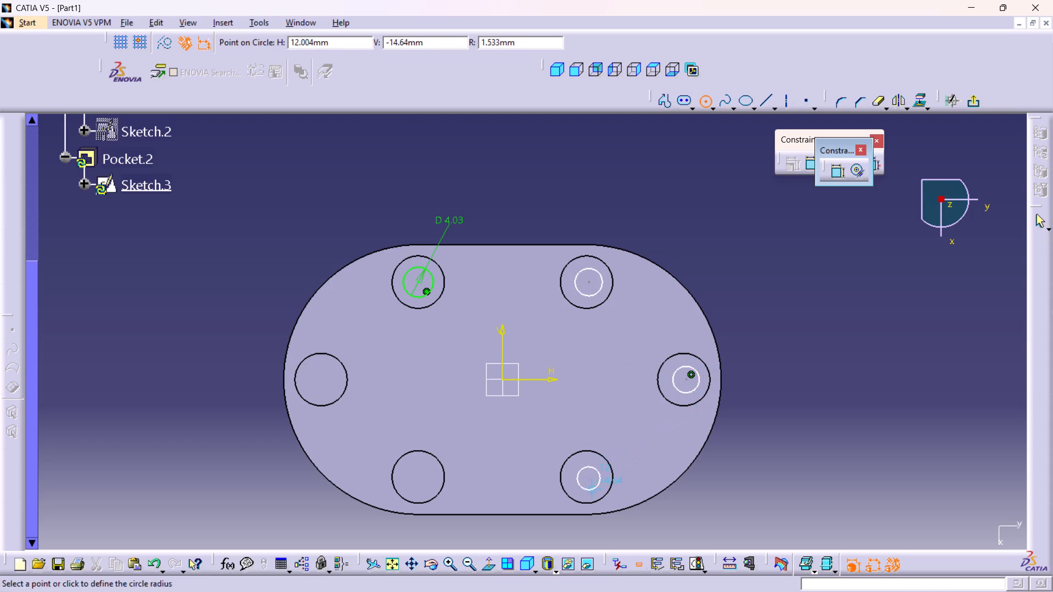
{"action": "left_click", "coordinate": [593, 489]}
Make the new circles on the horizontal axis and below it concentric with their surrounding 7 mm recess edges.
{"action": "double_click", "coordinate": [834, 168]}
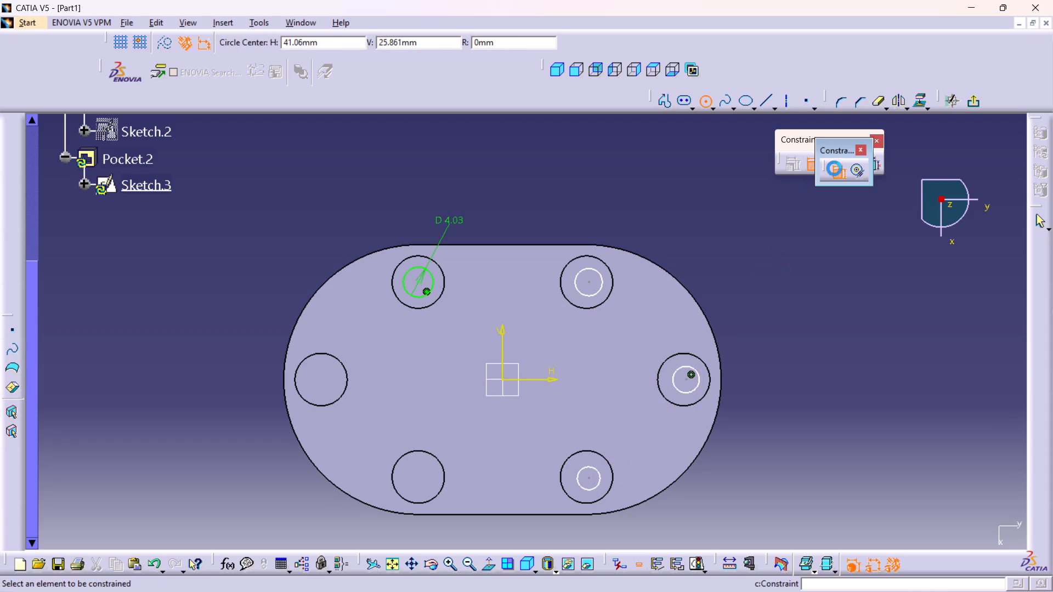
{"action": "left_click", "coordinate": [683, 366]}
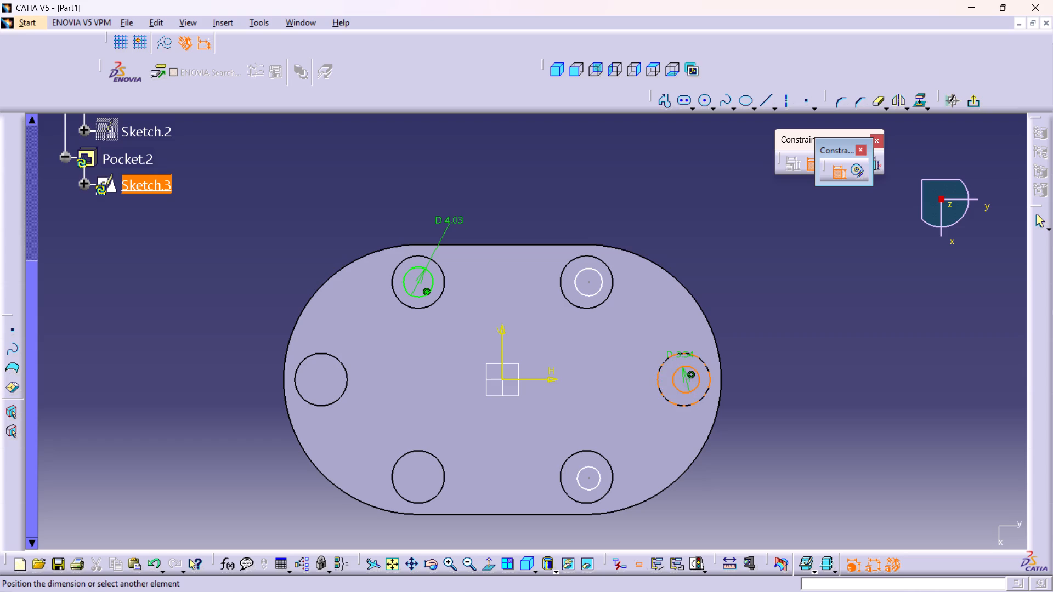
{"action": "left_click", "coordinate": [680, 352]}
{"action": "right_click", "coordinate": [813, 327]}
{"action": "left_click", "coordinate": [842, 422]}
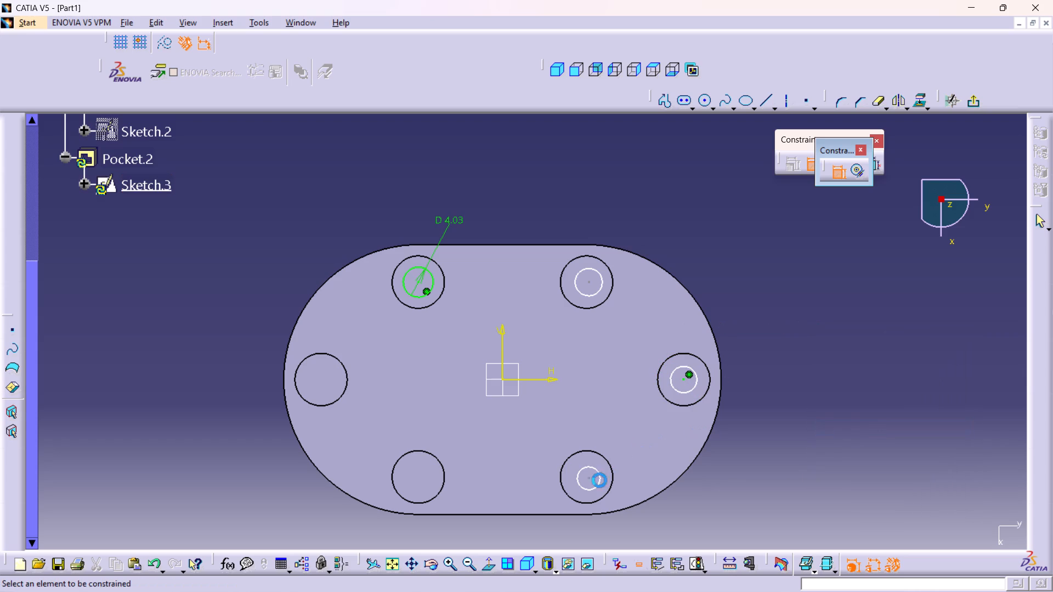
{"action": "left_click", "coordinate": [598, 472]}
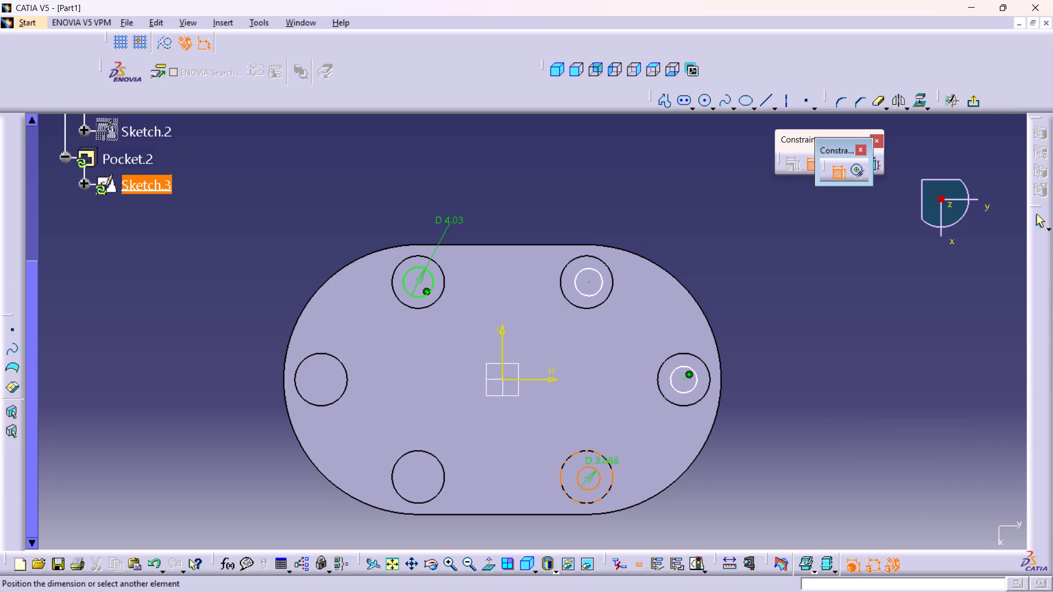
{"action": "left_click", "coordinate": [604, 457]}
{"action": "right_click", "coordinate": [728, 462]}
{"action": "left_click", "coordinate": [769, 371]}
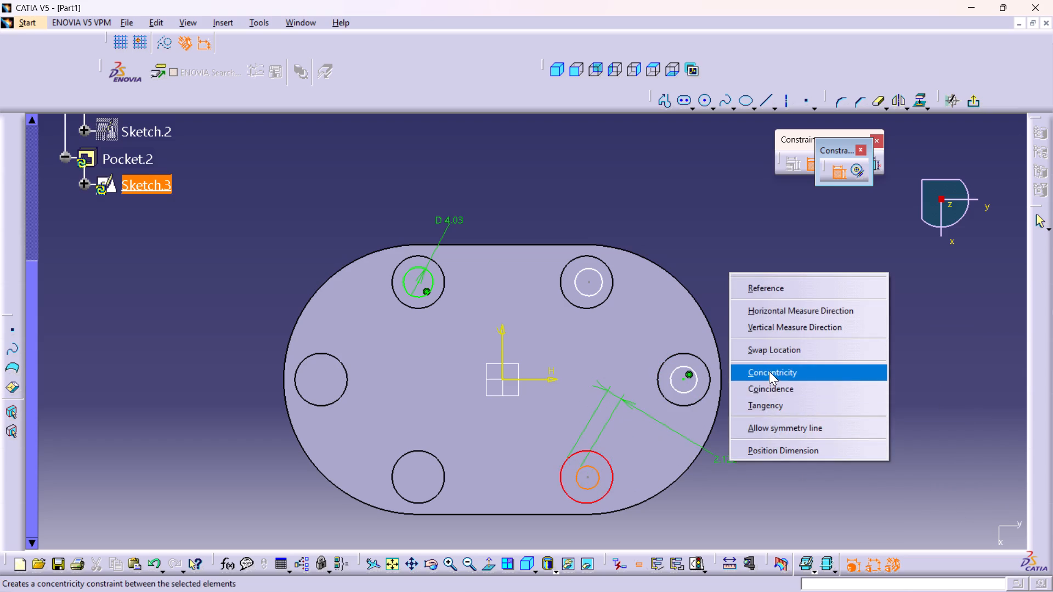
Dimension the small circle on the horizontal axis and set its diameter to 3.4 mm.
{"action": "left_click", "coordinate": [681, 368]}
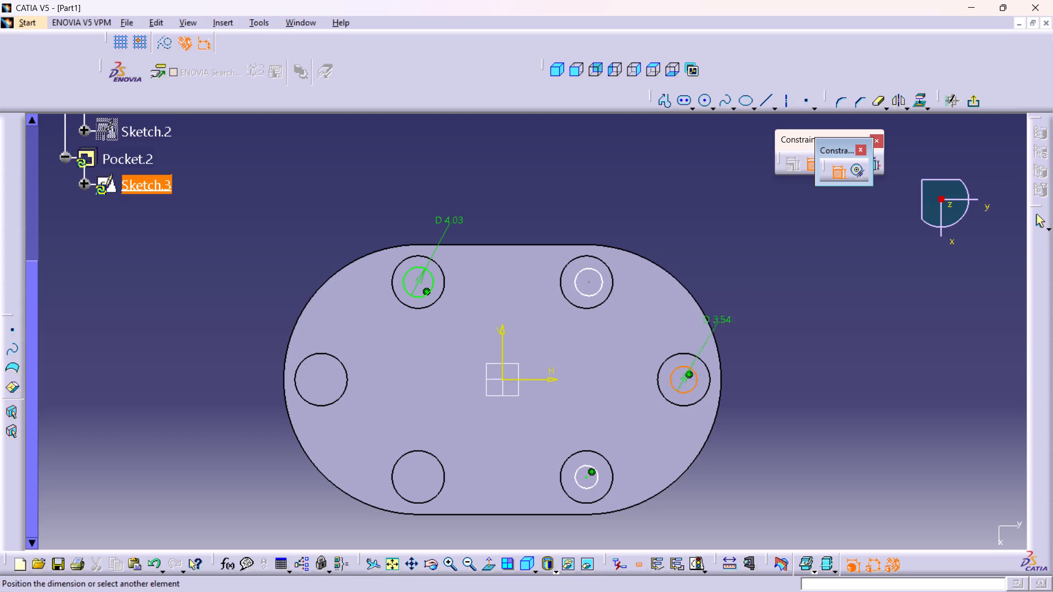
{"action": "left_click", "coordinate": [737, 302]}
{"action": "double_click", "coordinate": [740, 299]}
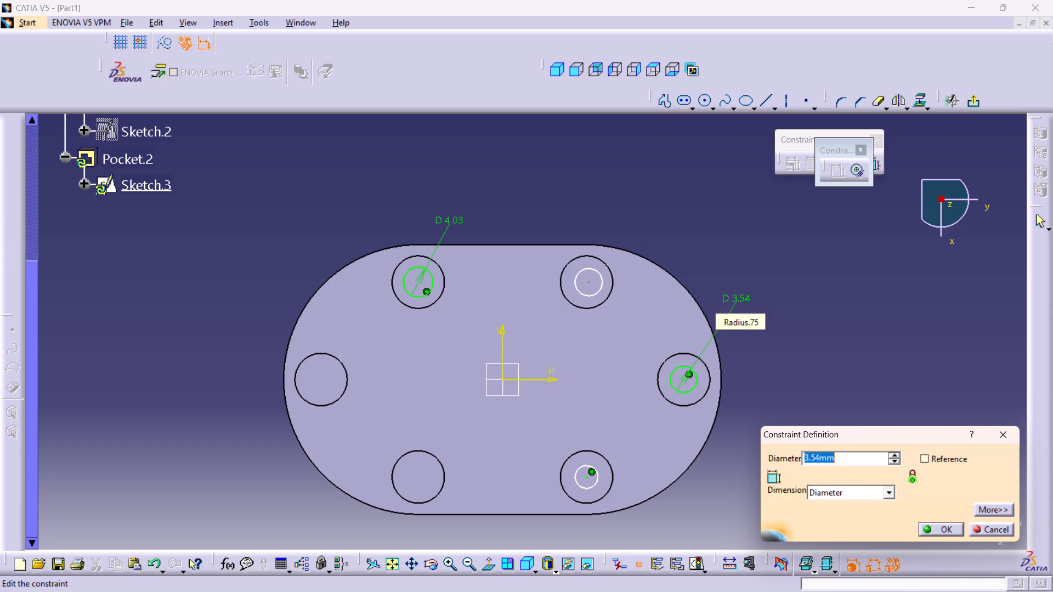
{"action": "type", "text": "3."}
{"action": "key", "text": "4"}
{"action": "key", "text": "Return"}
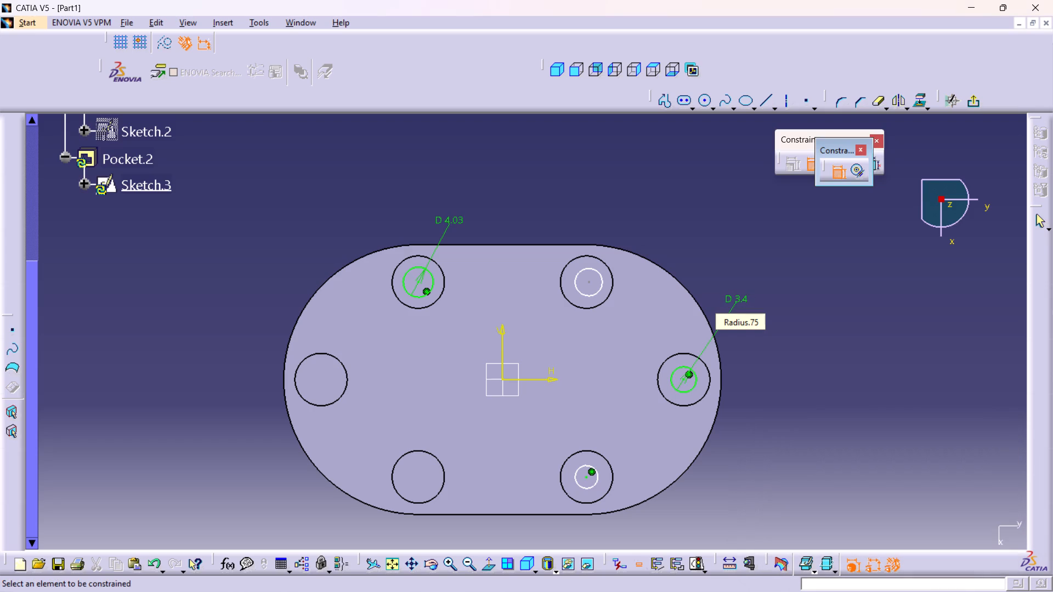
Set the diameter of the original small circle, on the negative horizontal side above the axis, to 3.4 mm.
{"action": "double_click", "coordinate": [455, 221]}
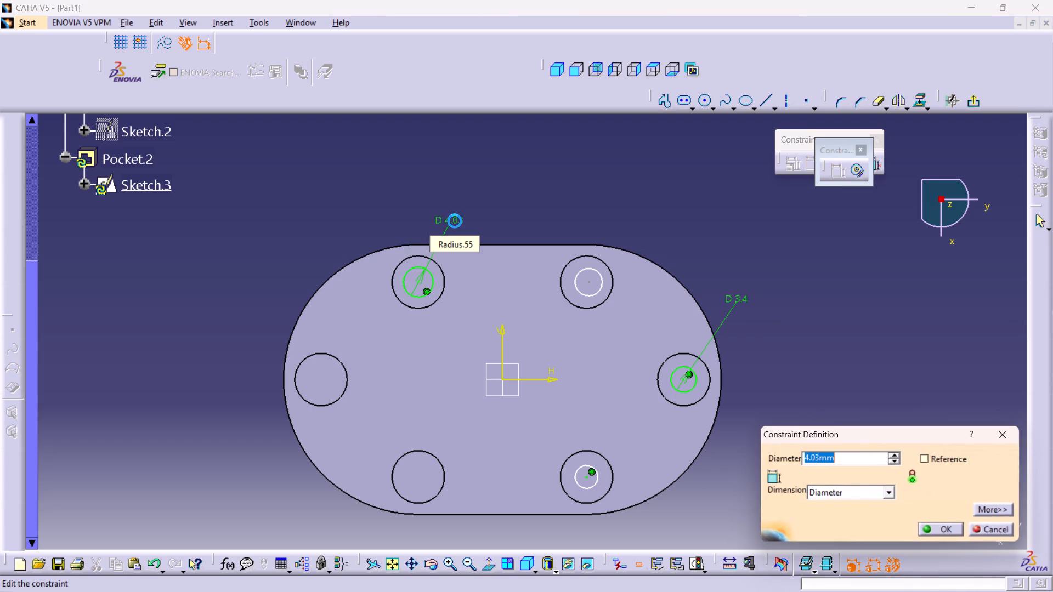
{"action": "type", "text": "3.5"}
{"action": "key", "text": "BackSpace"}
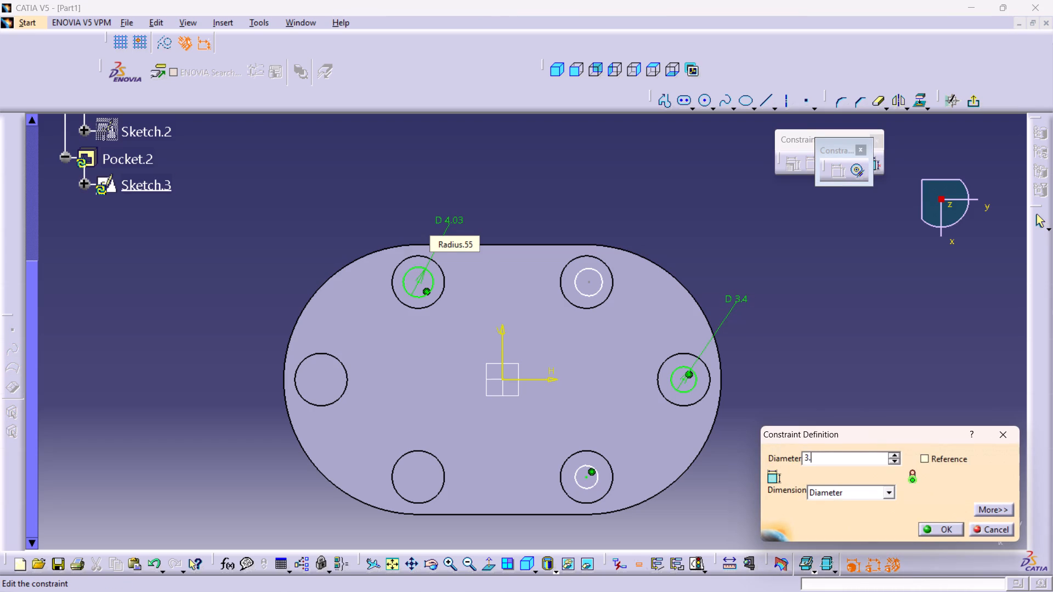
{"action": "key", "text": "4"}
{"action": "key", "text": "Return"}
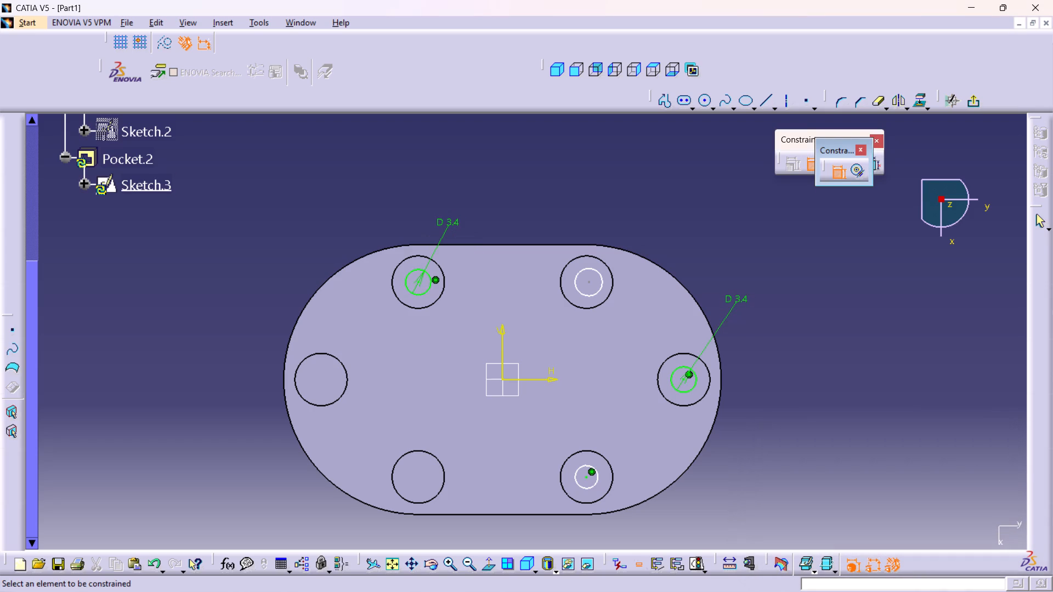
Dimension the small circle below the horizontal axis and set its diameter to 3.4 mm.
{"action": "left_click", "coordinate": [598, 479]}
{"action": "left_click", "coordinate": [772, 441]}
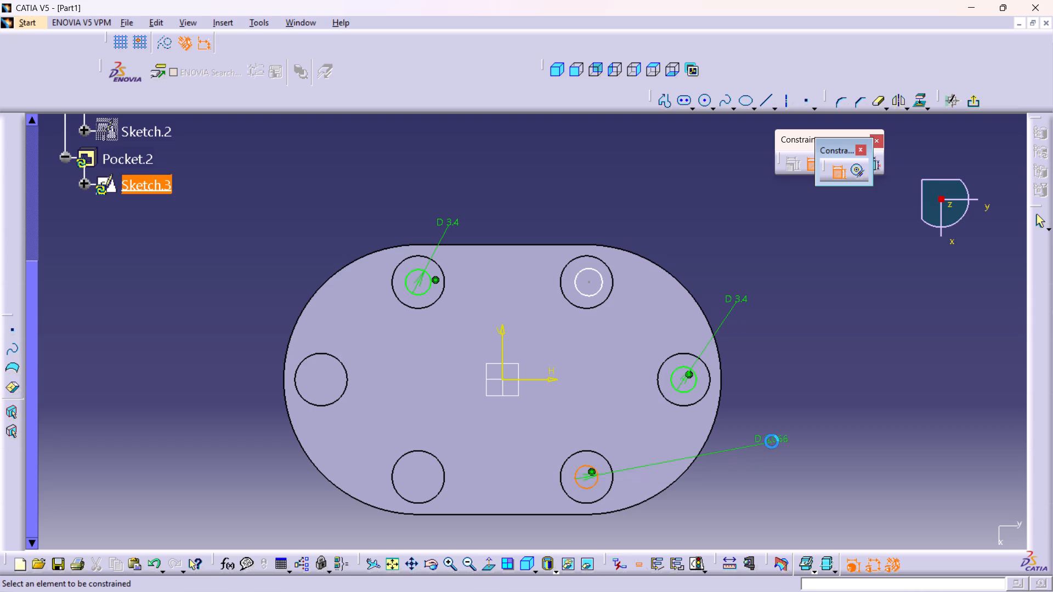
{"action": "double_click", "coordinate": [774, 440]}
{"action": "type", "text": "3.4"}
{"action": "key", "text": "Return"}
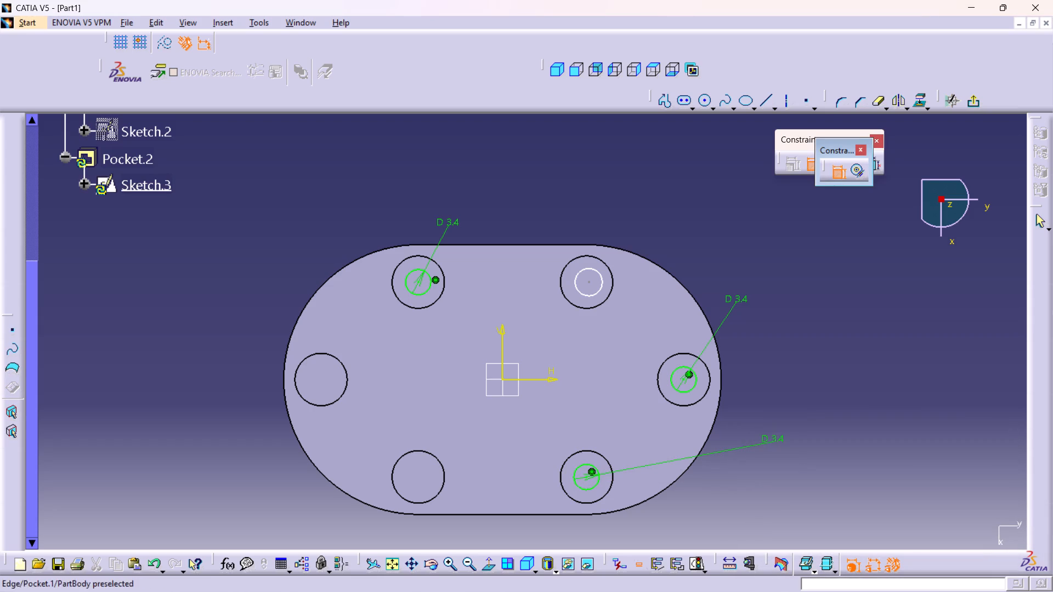
Dimension the small circle on the positive horizontal side above the axis and set its diameter to 3.4 mm.
{"action": "left_click", "coordinate": [602, 286]}
{"action": "left_click", "coordinate": [637, 228]}
{"action": "double_click", "coordinate": [637, 225]}
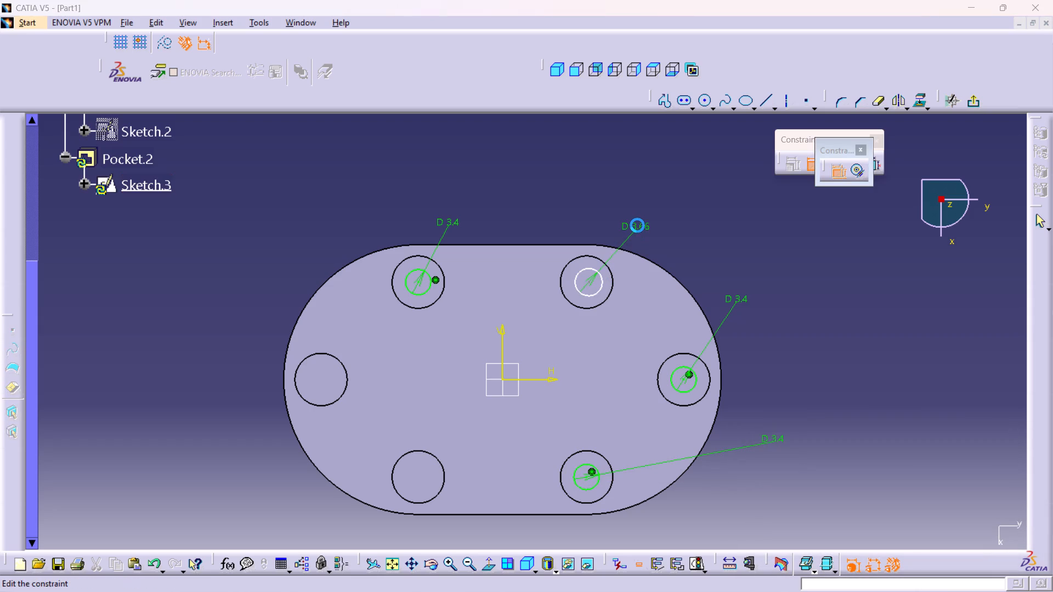
{"action": "type", "text": "3.4"}
{"action": "key", "text": "Return"}
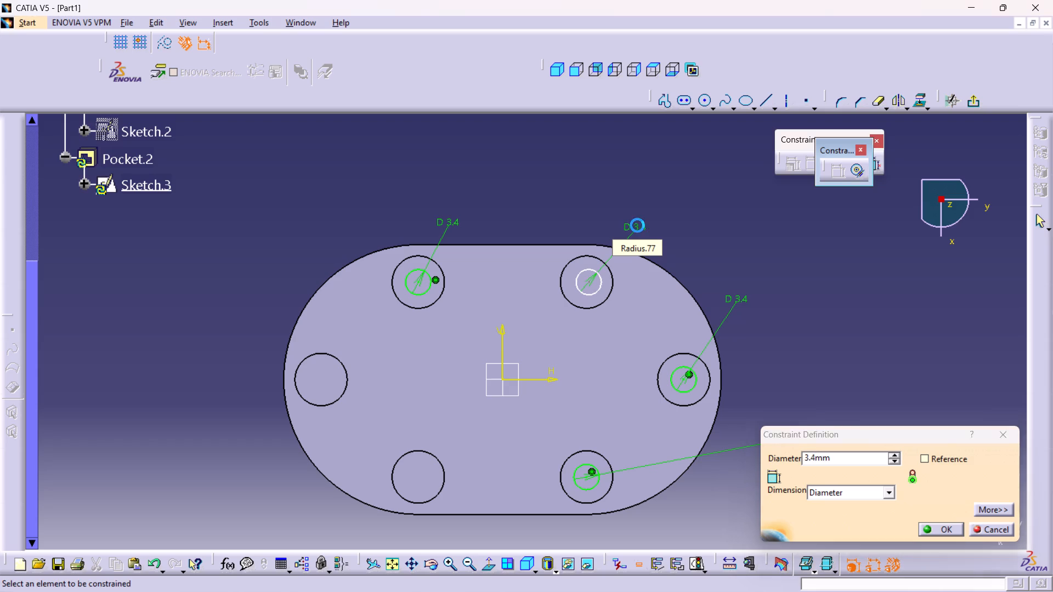
Make that 3.4 mm circle concentric with its surrounding 7 mm recess edge.
{"action": "left_click", "coordinate": [603, 283]}
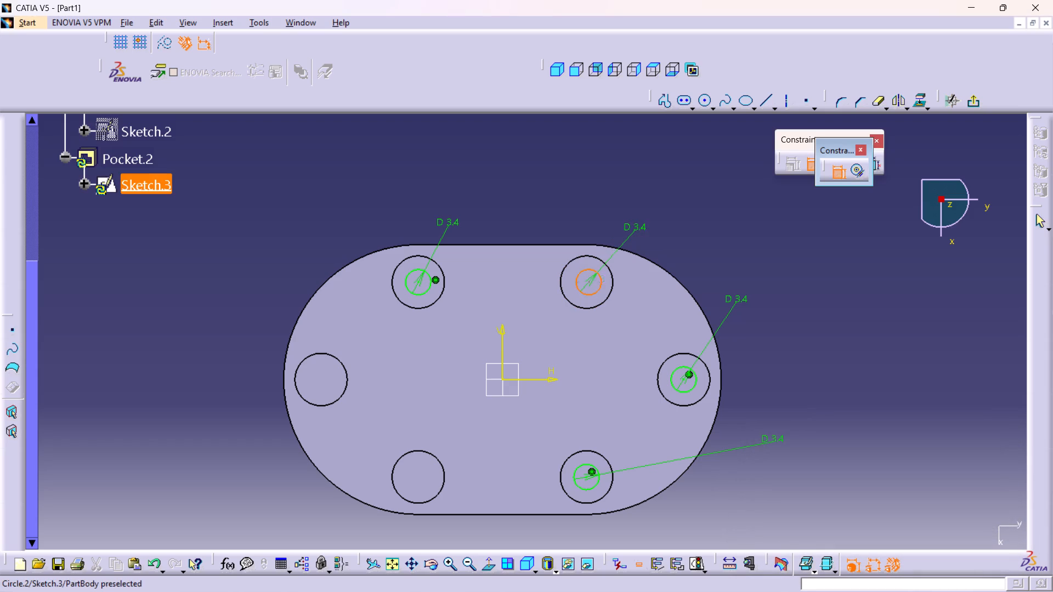
{"action": "left_click", "coordinate": [614, 275]}
{"action": "right_click", "coordinate": [581, 168]}
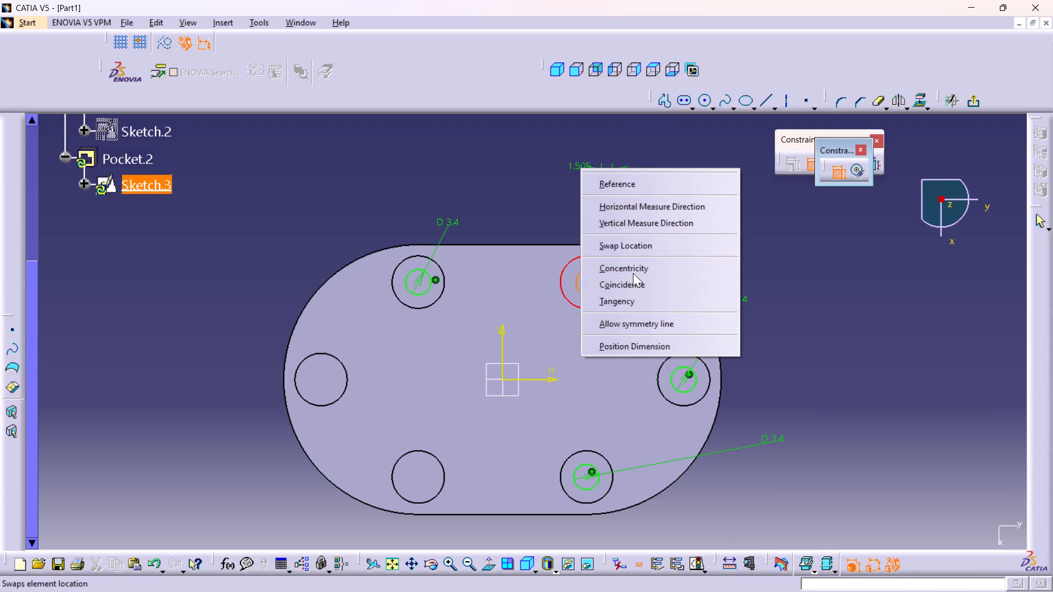
{"action": "left_click", "coordinate": [633, 273]}
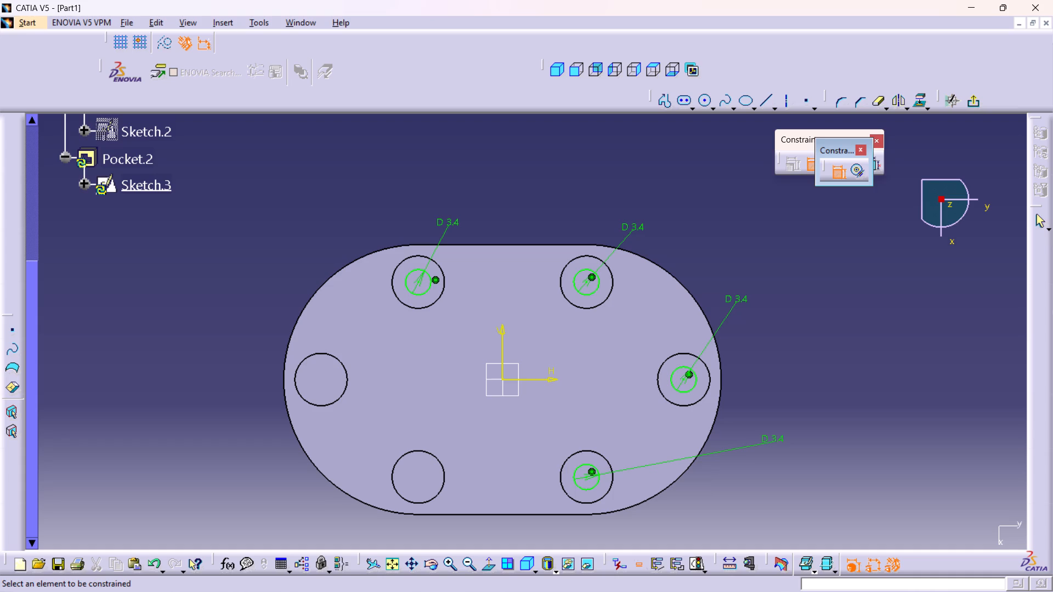
{"action": "left_click", "coordinate": [835, 170]}
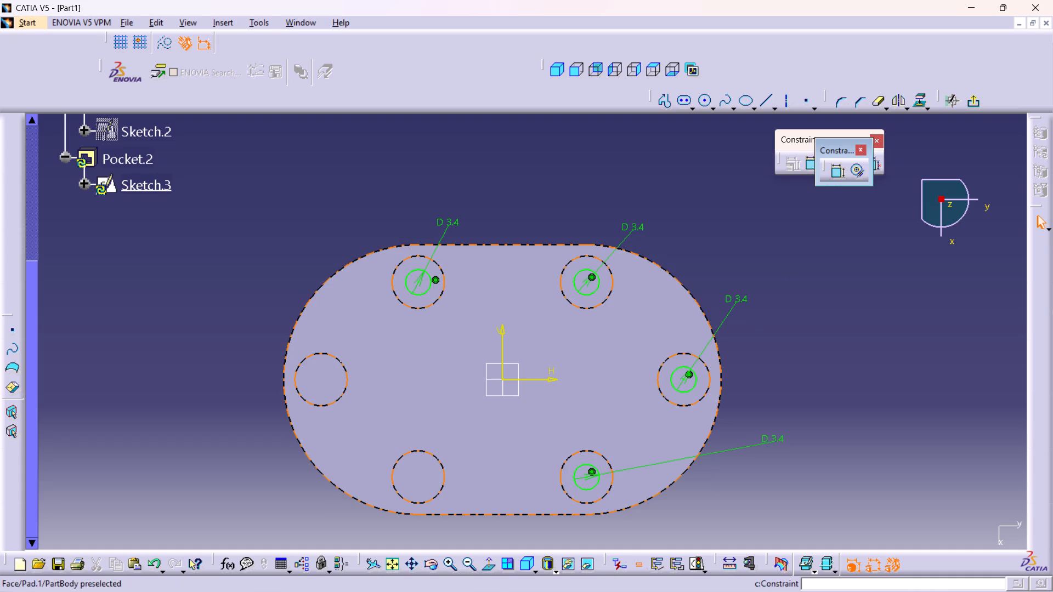
Mirror the 3.4 mm circles on and below the horizontal axis about the vertical axis, and exit the sketch.
{"action": "left_click", "coordinate": [598, 477], "text": "ctrl"}
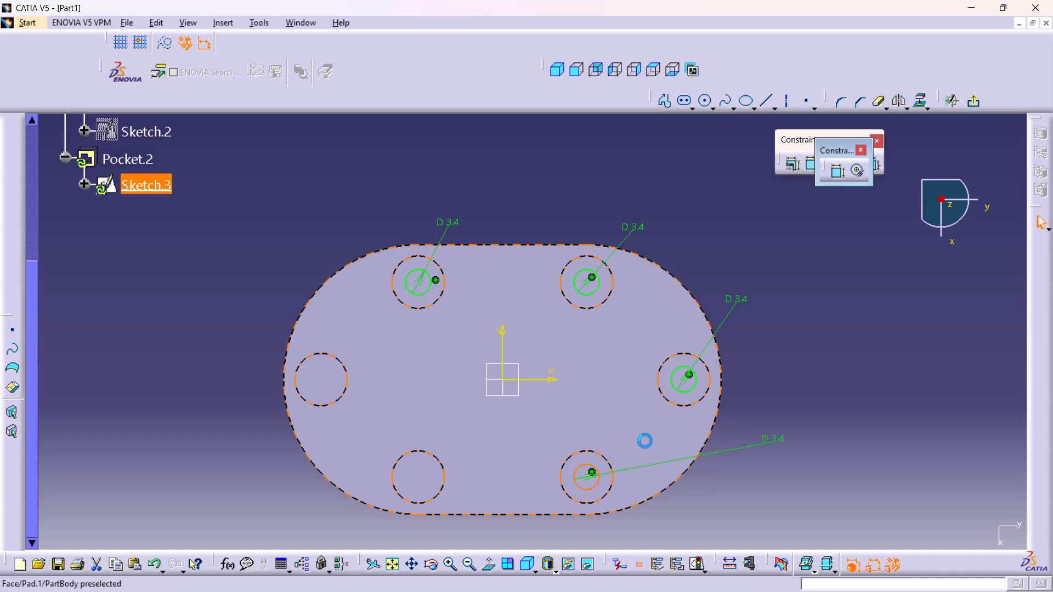
{"action": "left_click", "coordinate": [695, 384], "text": "ctrl"}
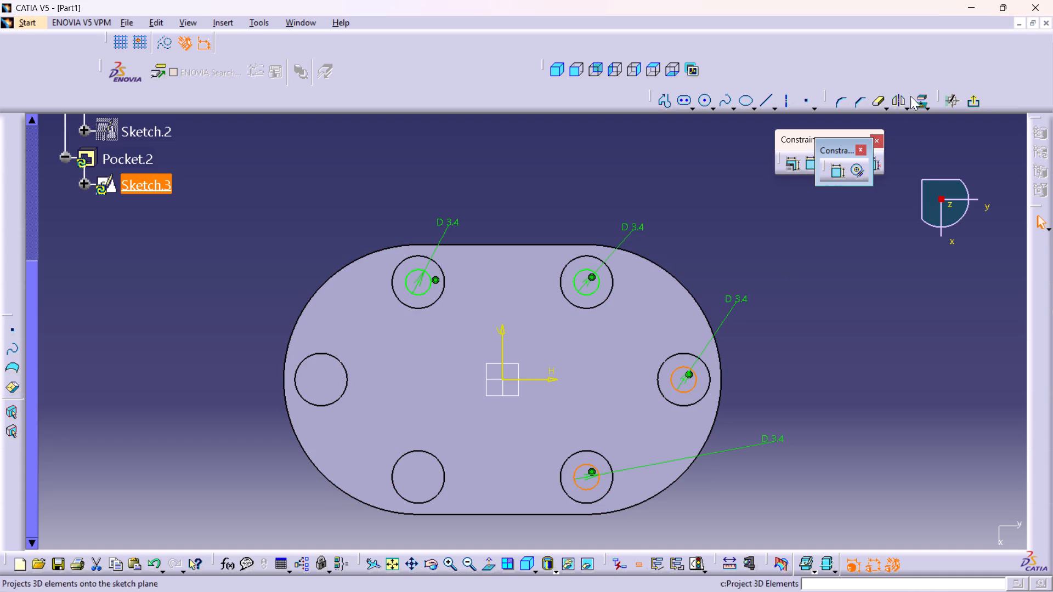
{"action": "left_click", "coordinate": [895, 103]}
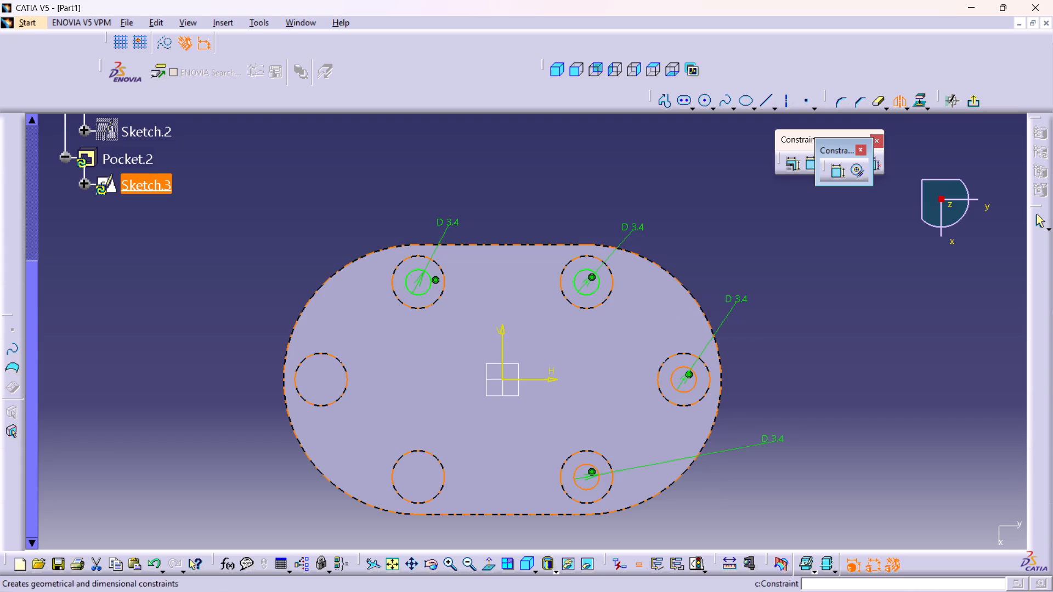
{"action": "left_click", "coordinate": [499, 333]}
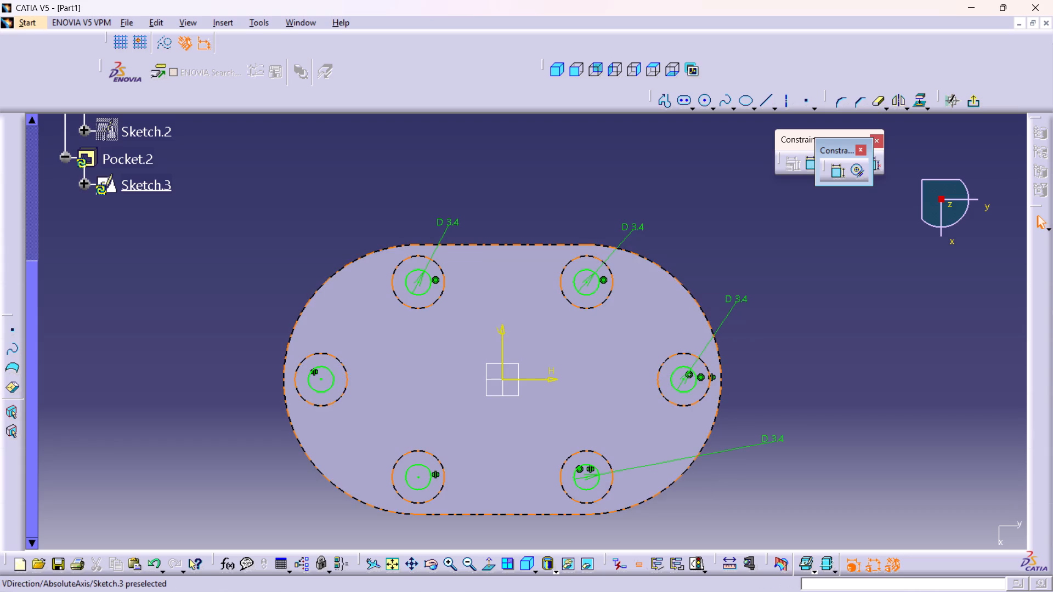
{"action": "middle_click_drag", "start_coordinate": [828, 339], "coordinate": [821, 317]}
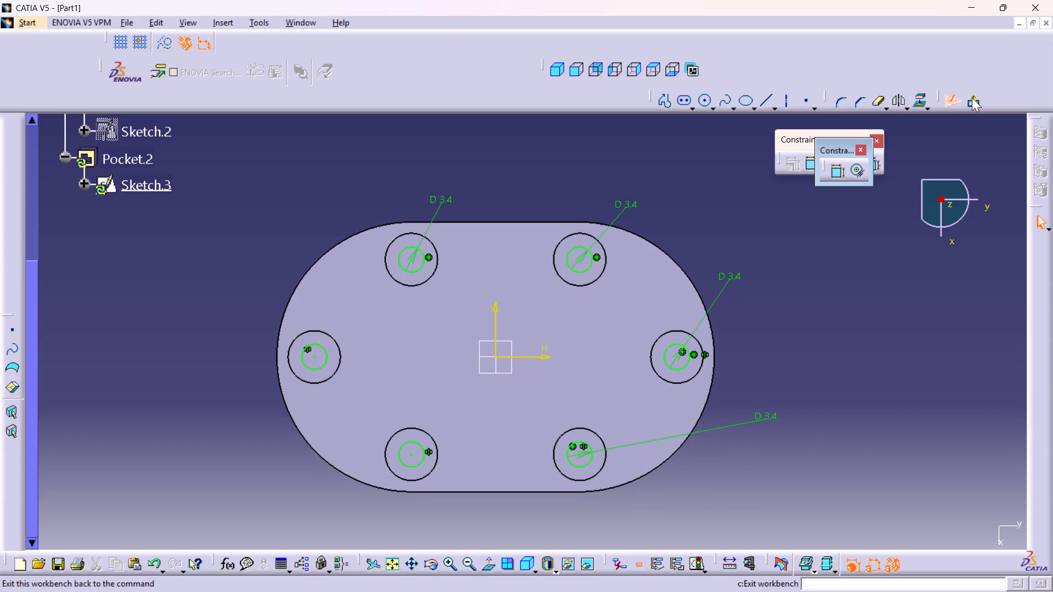
{"action": "left_click", "coordinate": [973, 97]}
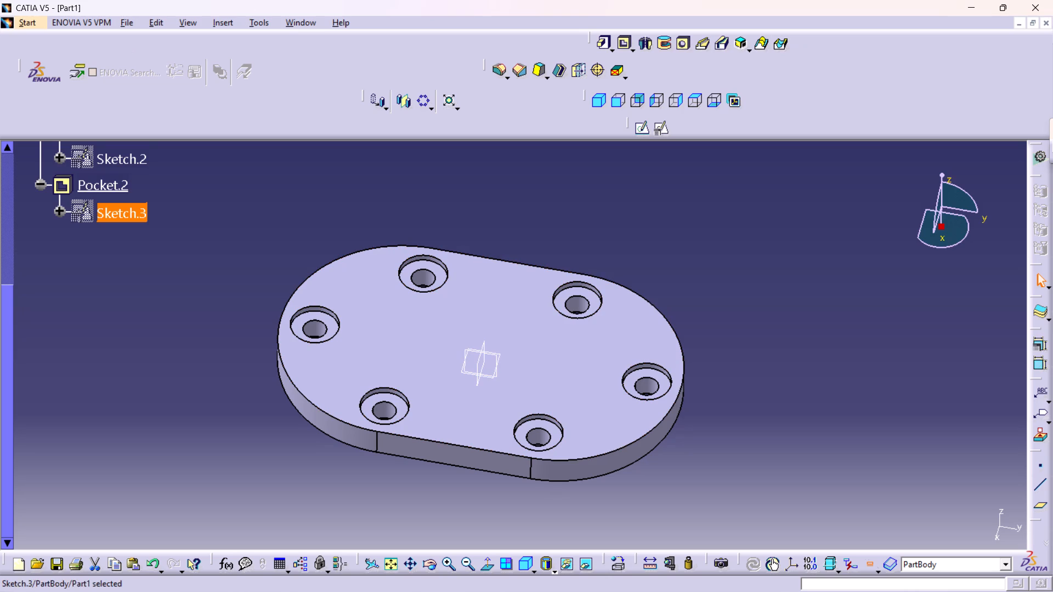
Fillet the four outer edges around the recessed top face with a 1 mm radius.
{"action": "left_click", "coordinate": [463, 449]}
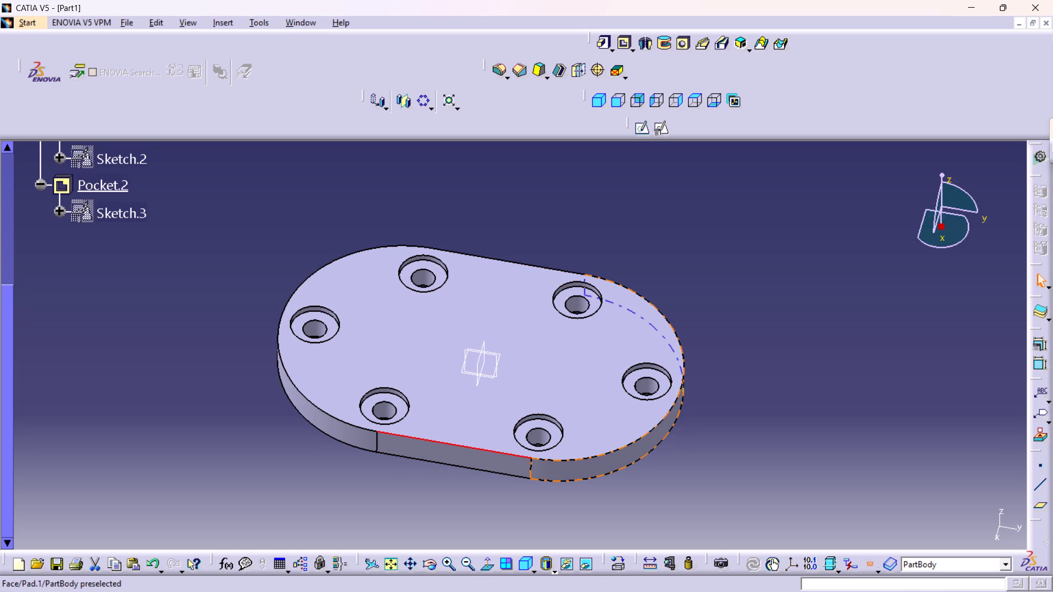
{"action": "left_click", "coordinate": [618, 446], "text": "ctrl"}
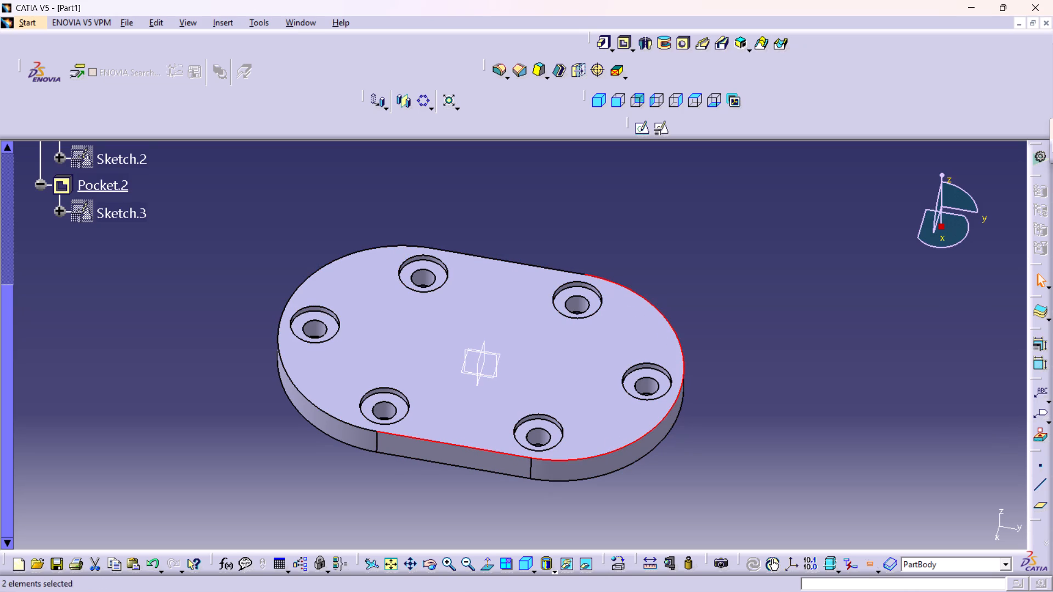
{"action": "left_click", "coordinate": [278, 343], "text": "ctrl"}
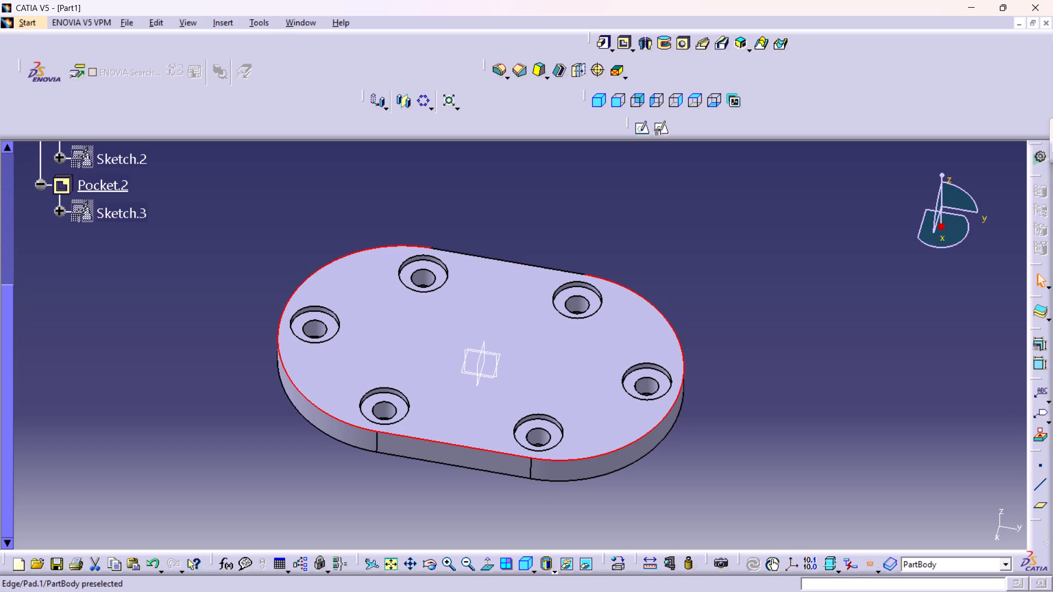
{"action": "left_click", "coordinate": [491, 257], "text": "ctrl"}
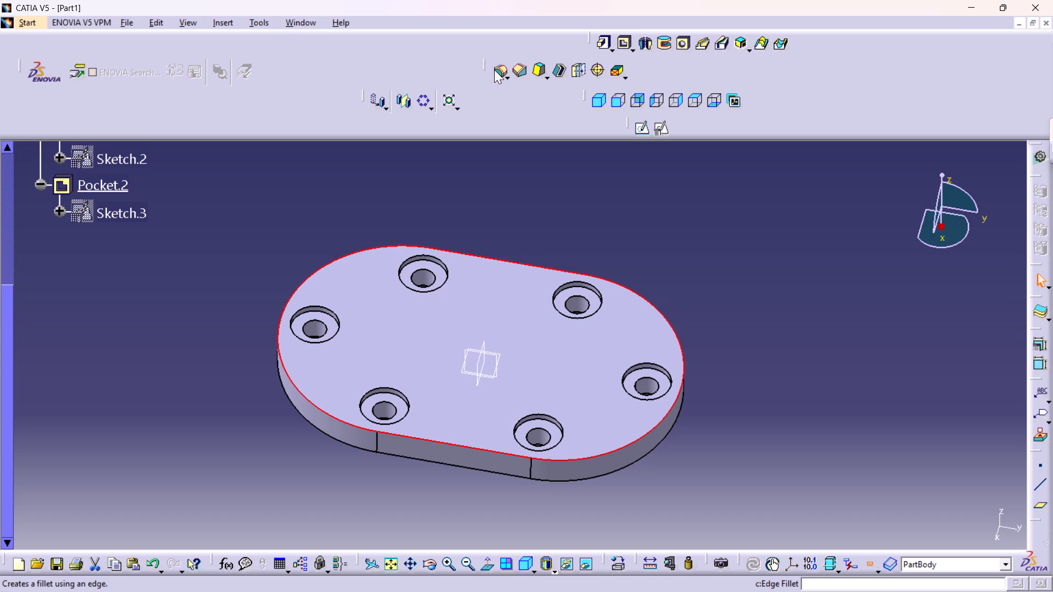
{"action": "left_click", "coordinate": [494, 70]}
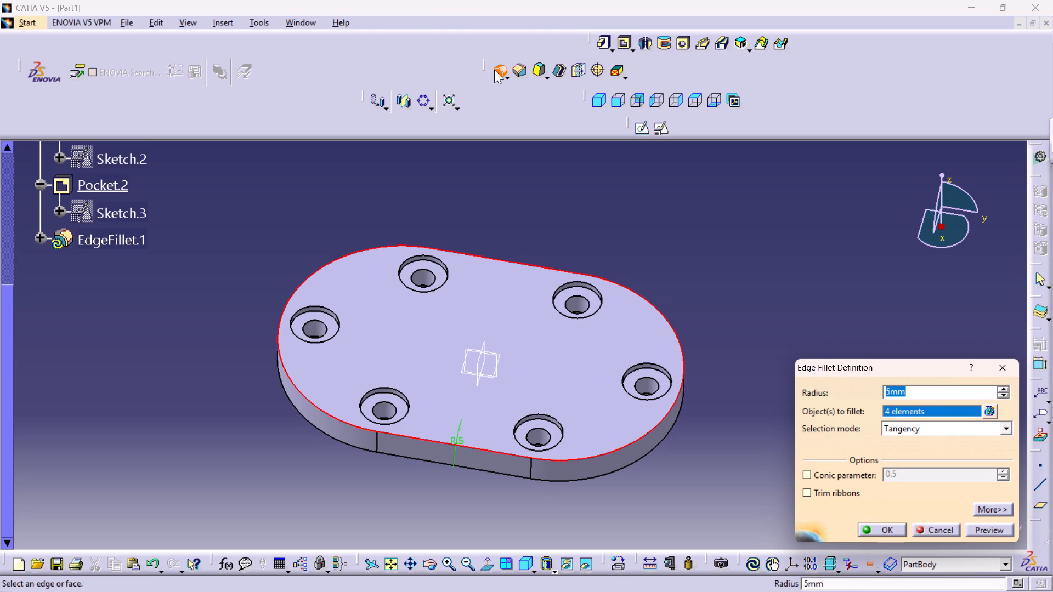
{"action": "key", "text": "1"}
{"action": "key", "text": "Return"}
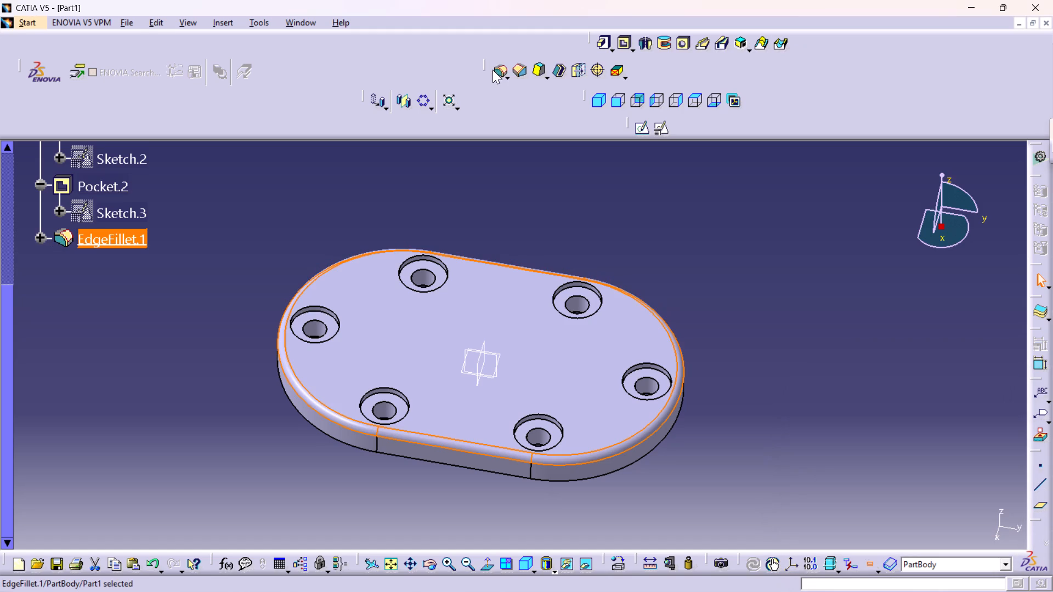
{"action": "left_click", "coordinate": [596, 212]}
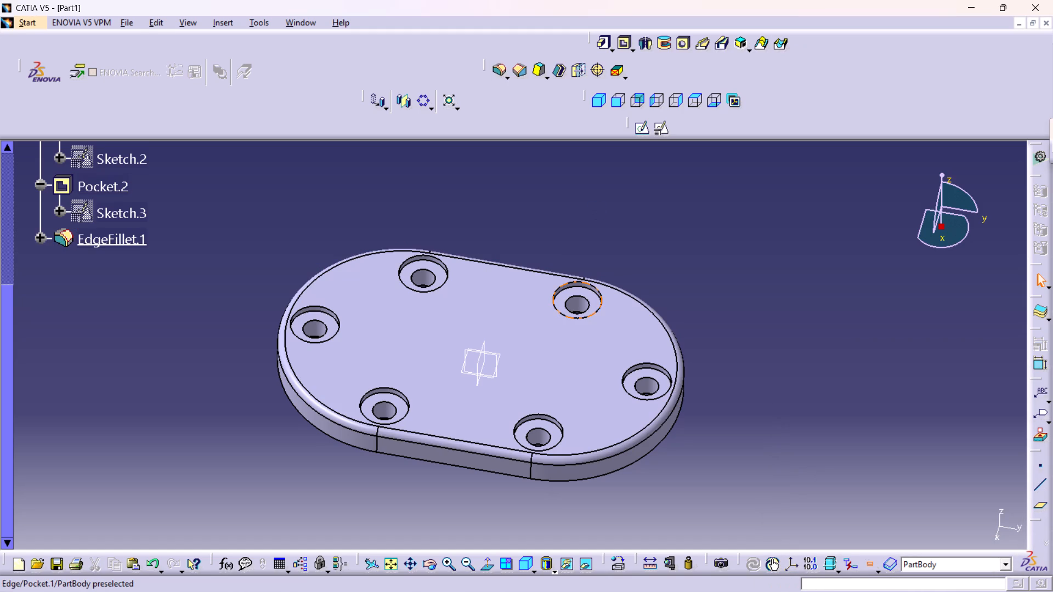
Open a positioned sketch on the recessed top face with the axes swapped and the vertical direction reversed.
{"action": "left_click", "coordinate": [542, 356]}
{"action": "left_click", "coordinate": [659, 132]}
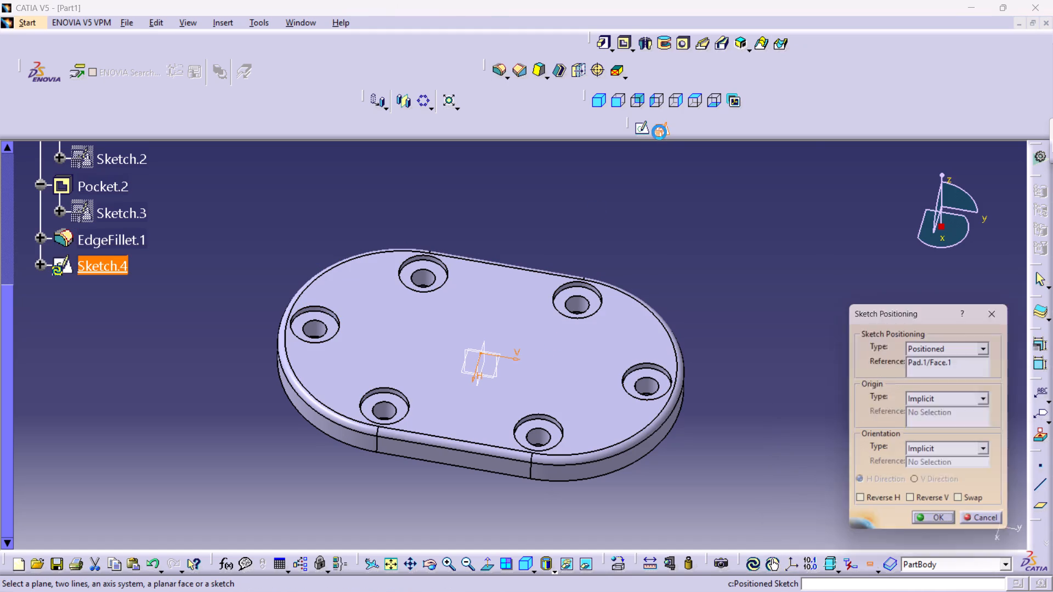
{"action": "left_click", "coordinate": [973, 506]}
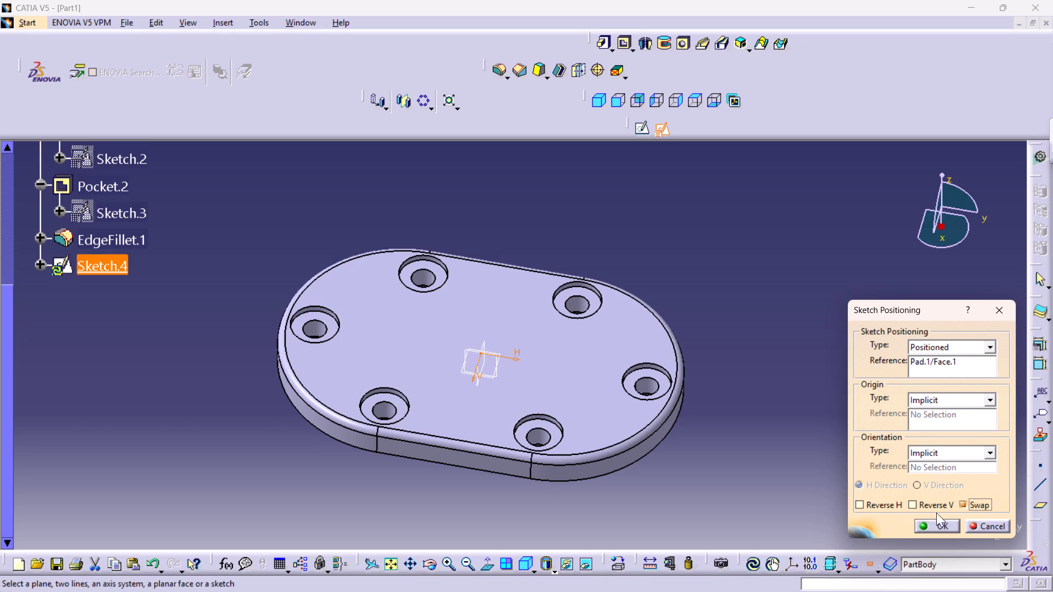
{"action": "left_click", "coordinate": [915, 505]}
{"action": "left_click", "coordinate": [926, 529]}
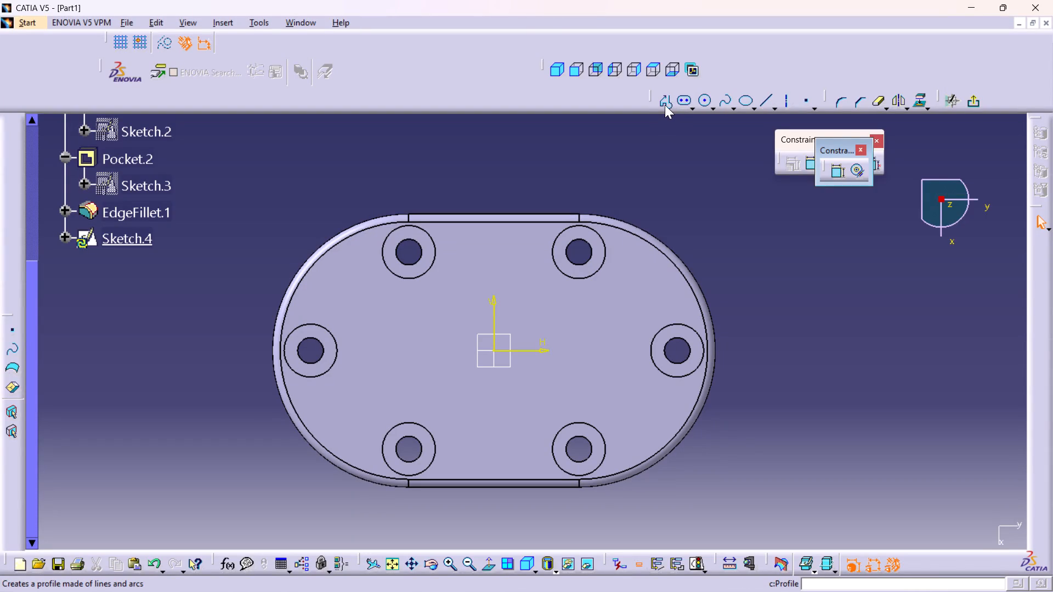
Draw two circles about 7 mm in diameter on the horizontal axis, one about 11 mm to each side of the origin.
{"action": "double_click", "coordinate": [706, 98]}
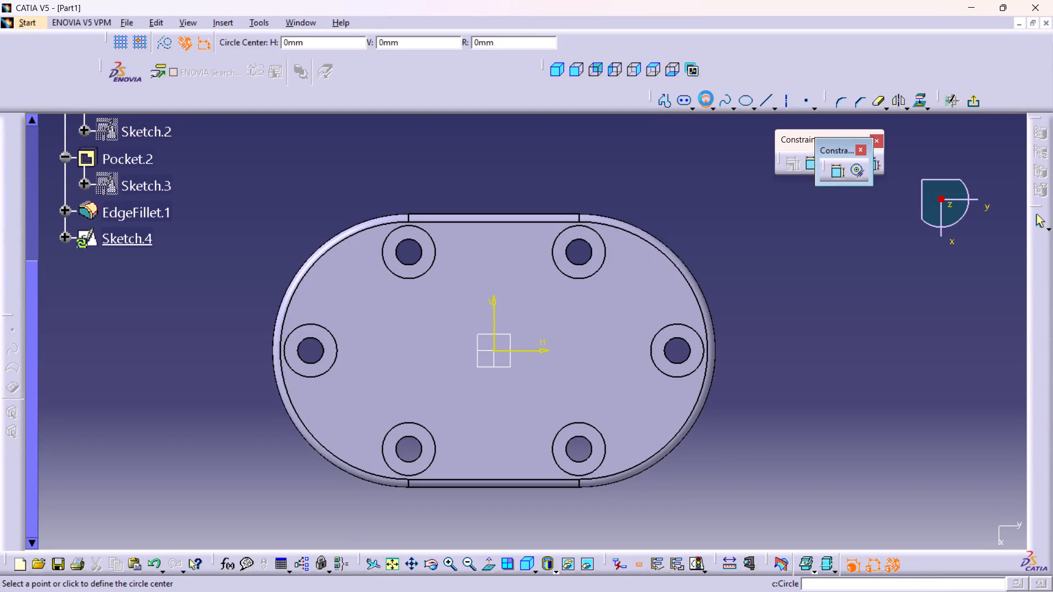
{"action": "left_click", "coordinate": [406, 350]}
{"action": "left_click", "coordinate": [427, 371]}
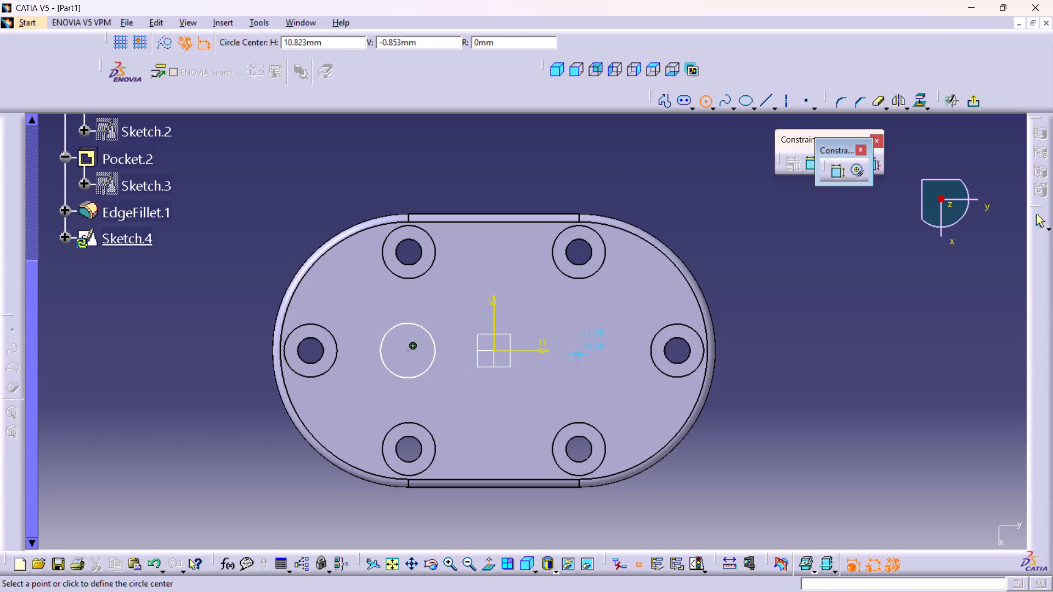
{"action": "left_click", "coordinate": [582, 350]}
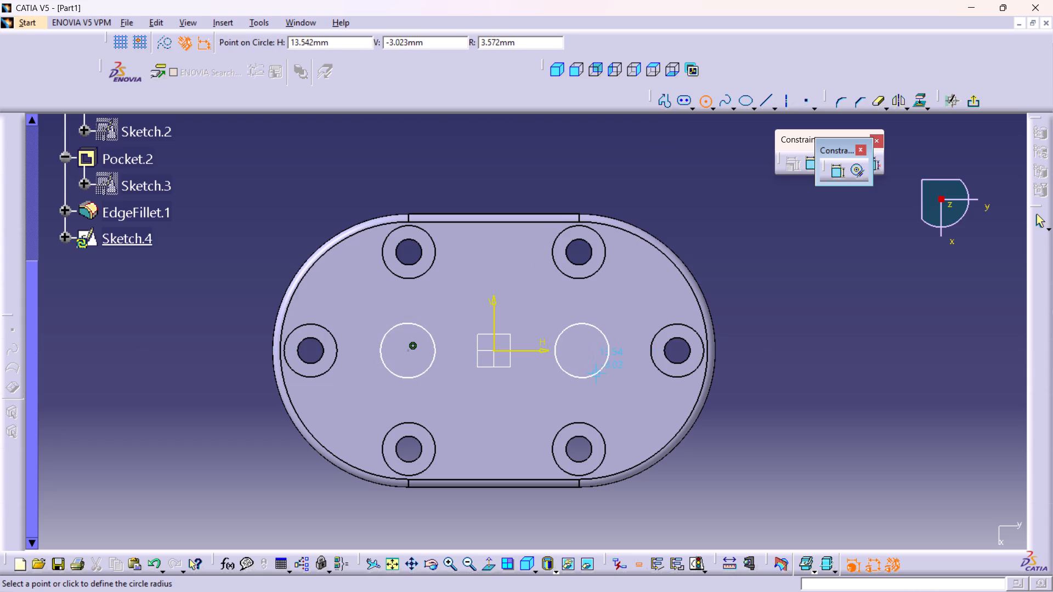
{"action": "left_click", "coordinate": [597, 375]}
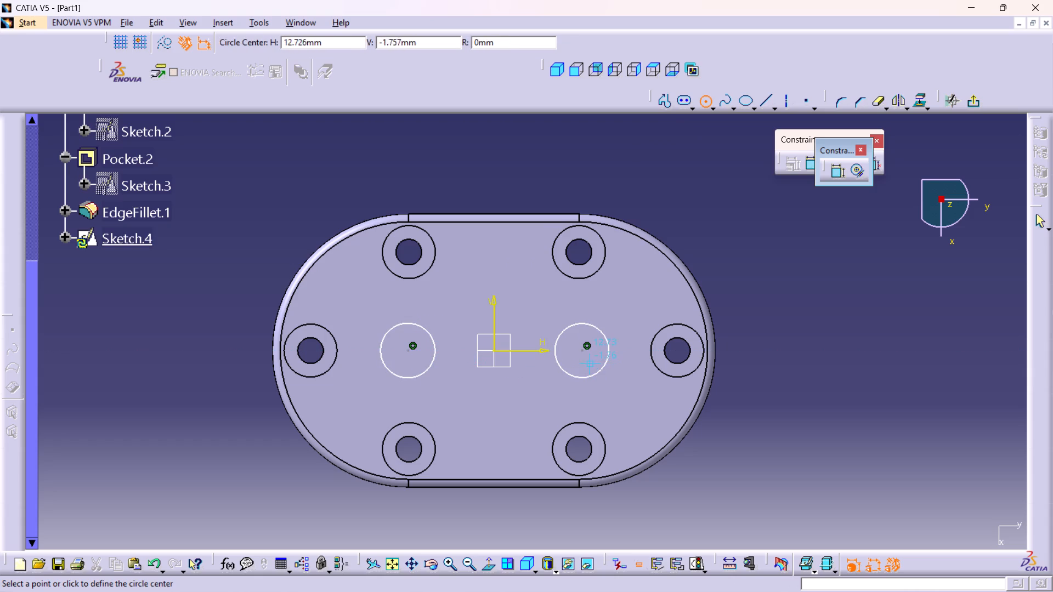
Draw a smaller concentric circle inside each one, about 4 mm in diameter on the positive side and about 3.4 mm on the negative side.
{"action": "left_click", "coordinate": [582, 349]}
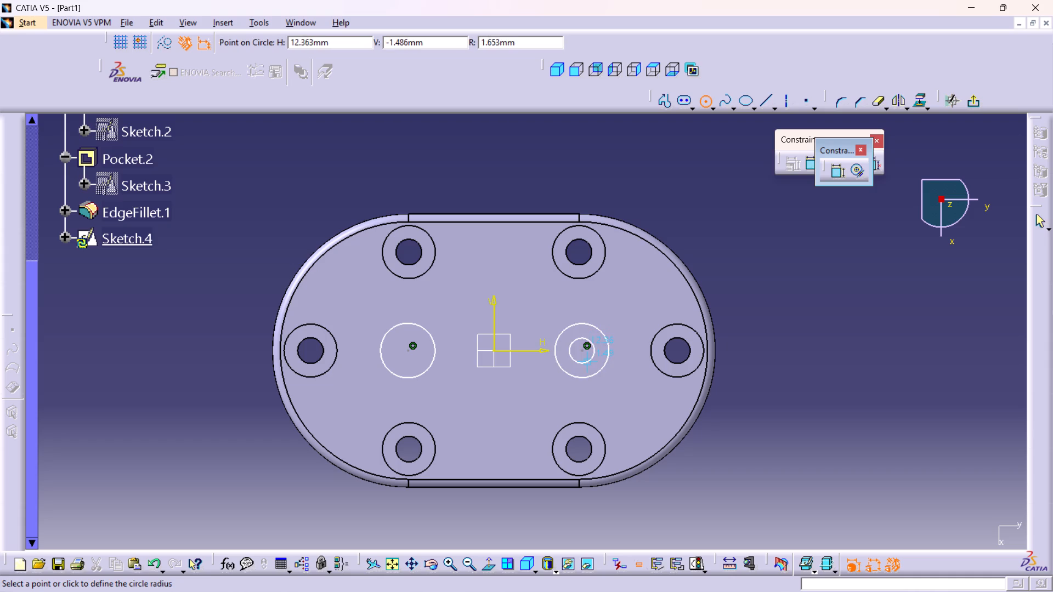
{"action": "left_click", "coordinate": [590, 365]}
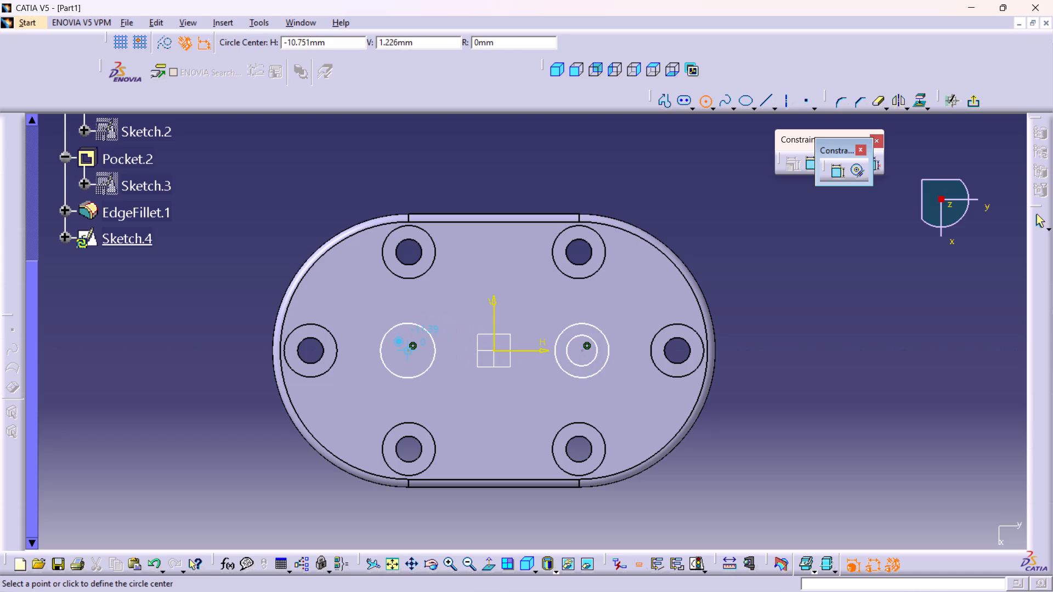
{"action": "left_click", "coordinate": [409, 349]}
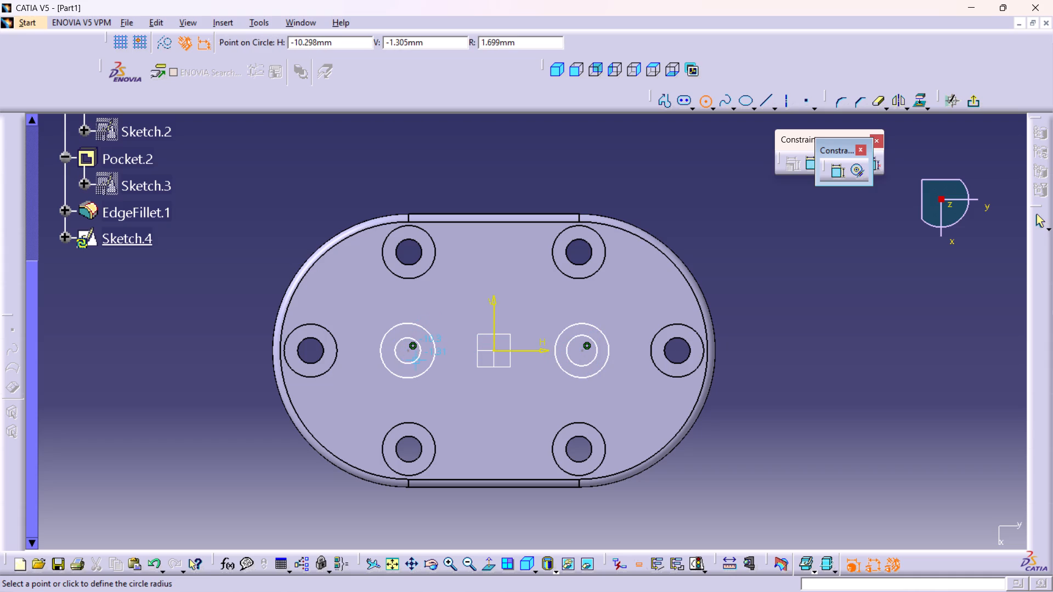
{"action": "left_click", "coordinate": [417, 362]}
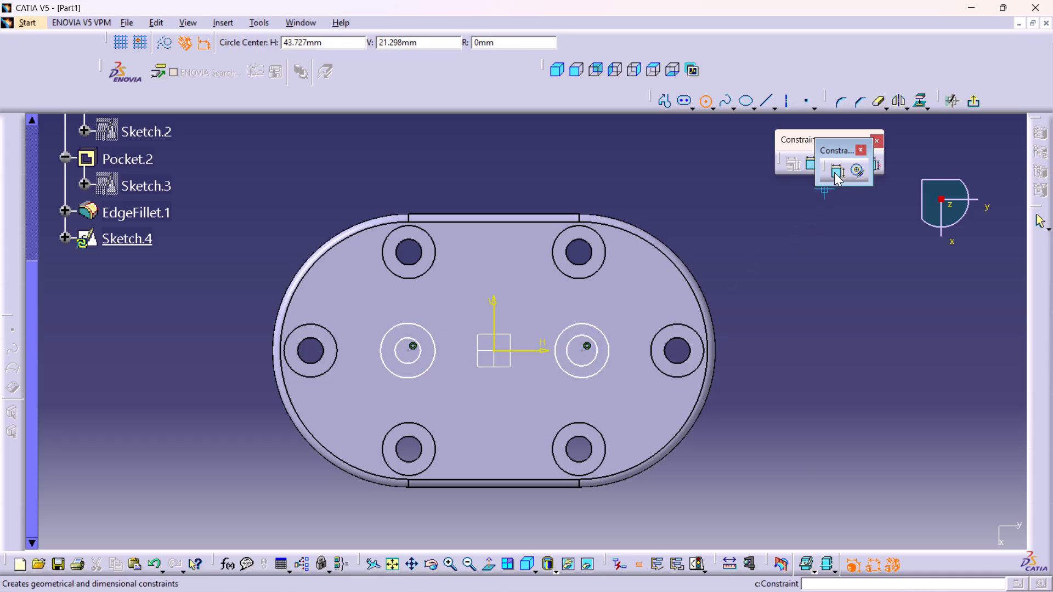
Dimension the diameters of the outer and inner circles on the positive horizontal side.
{"action": "double_click", "coordinate": [834, 172]}
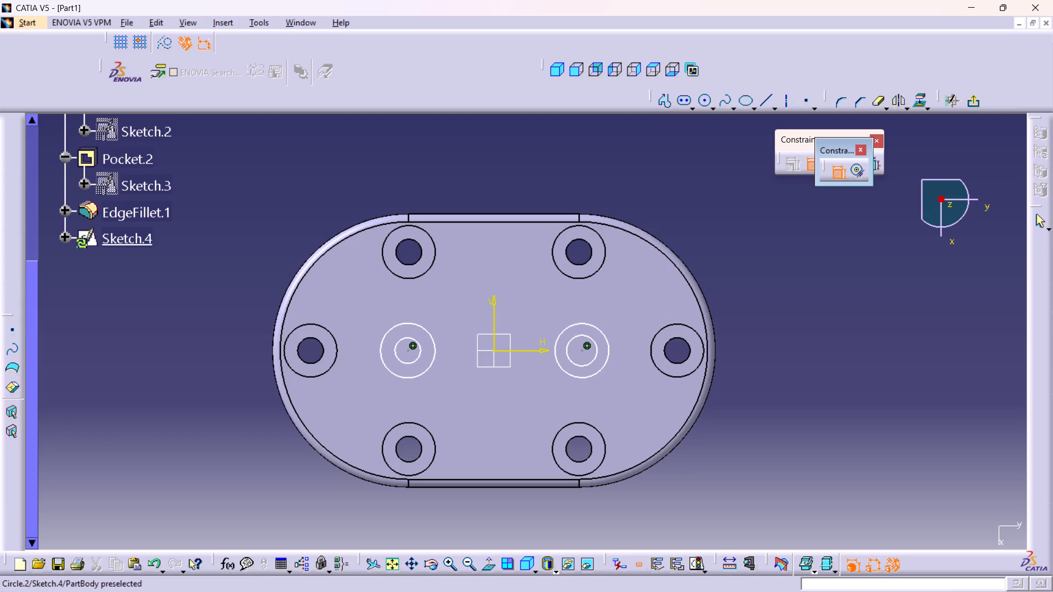
{"action": "left_click", "coordinate": [607, 335]}
{"action": "left_click", "coordinate": [729, 220]}
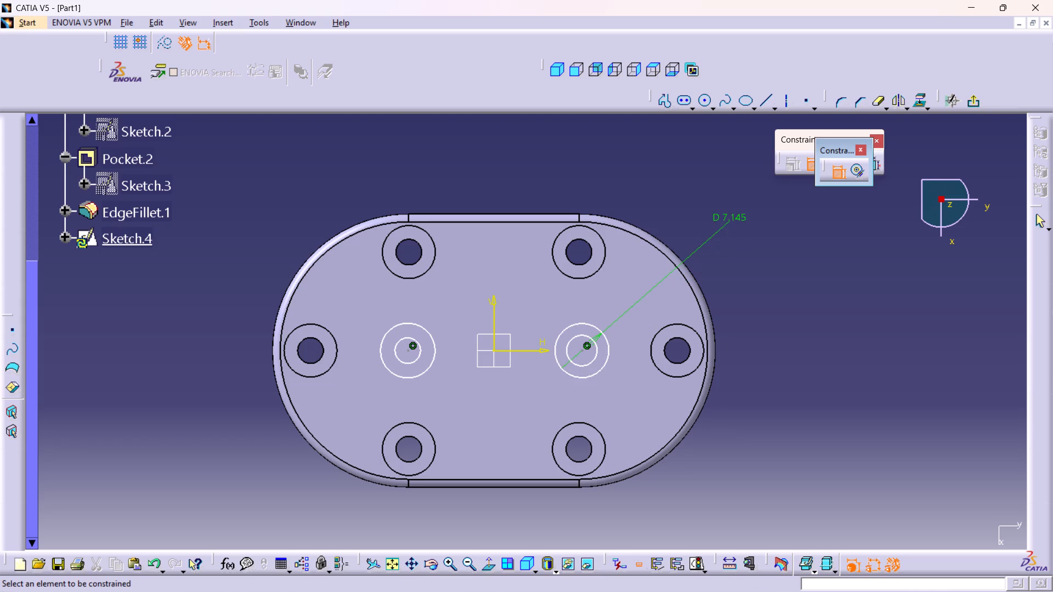
{"action": "left_click", "coordinate": [598, 352]}
{"action": "left_click", "coordinate": [746, 247]}
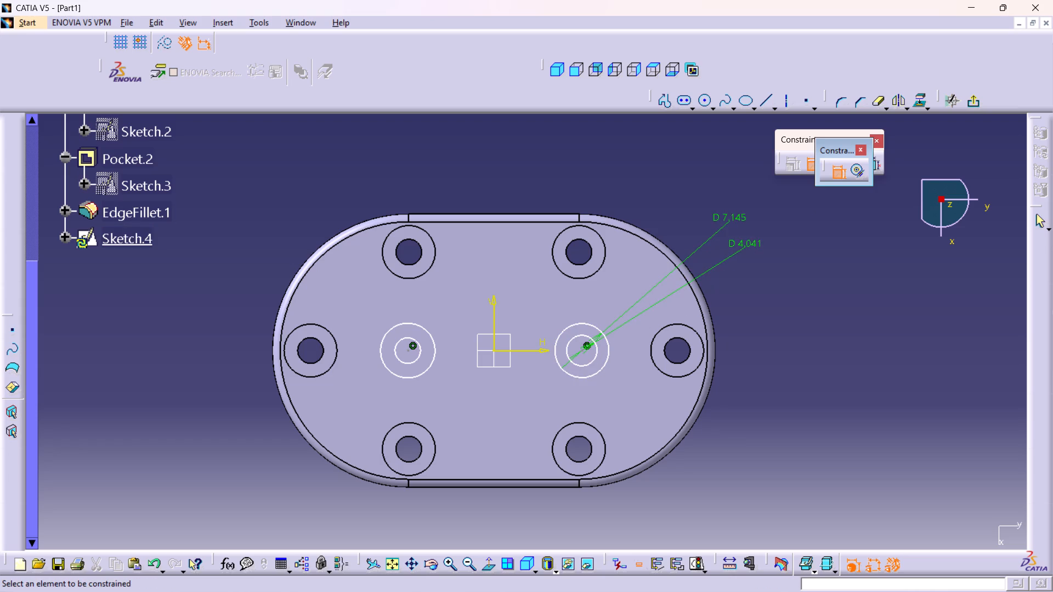
Set the positive-side circle diameters to 15.2 mm (7.6+7.6) for the outer circle and 10 mm for the inner circle.
{"action": "double_click", "coordinate": [735, 218]}
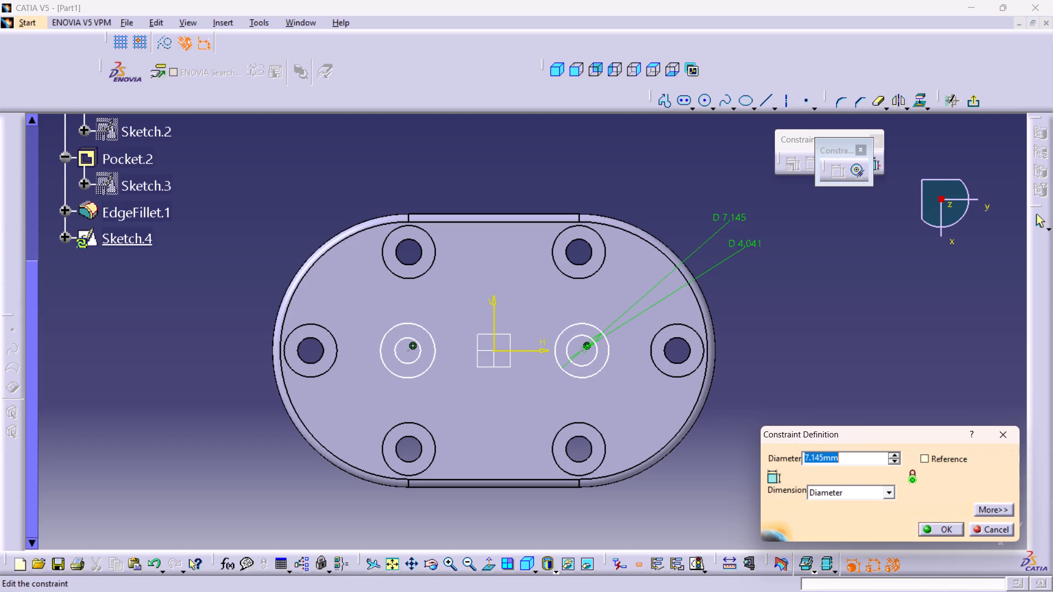
{"action": "key", "text": "7"}
{"action": "type", "text": ".6+7.6"}
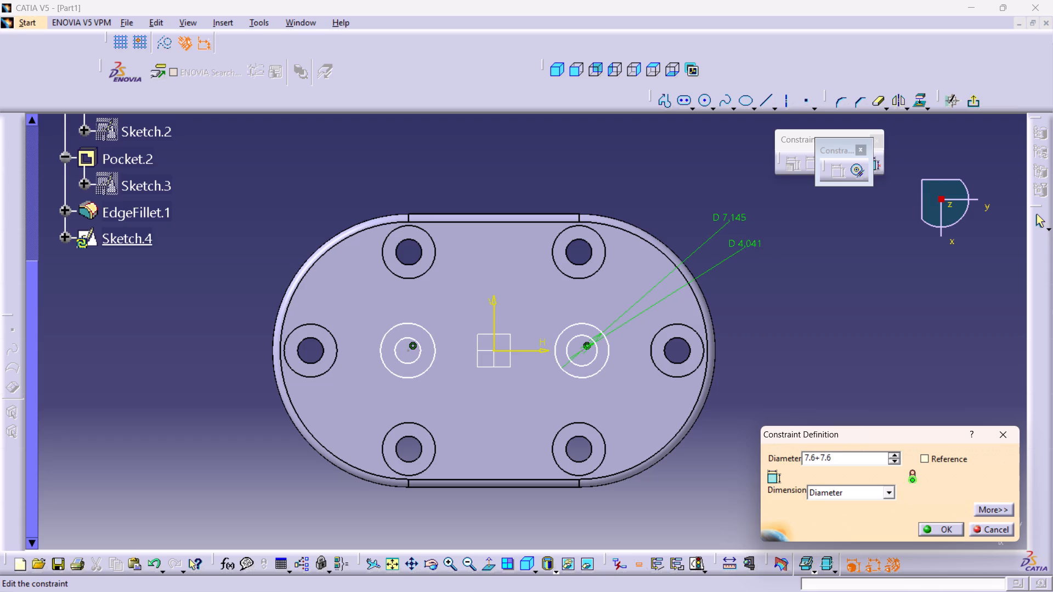
{"action": "left_click", "coordinate": [936, 528]}
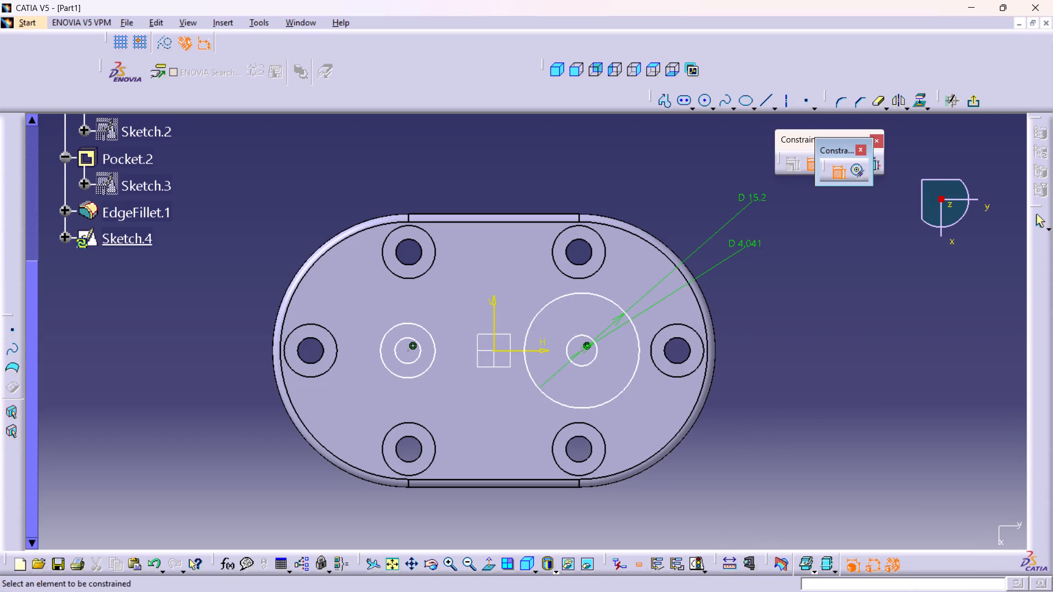
{"action": "double_click", "coordinate": [745, 241]}
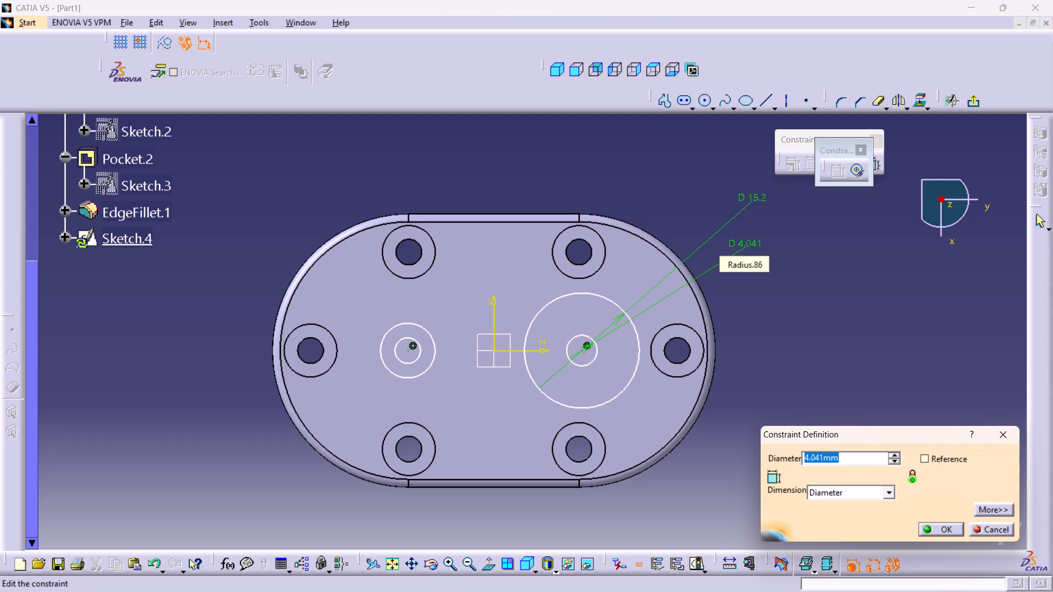
{"action": "type", "text": "10"}
{"action": "key", "text": "Return"}
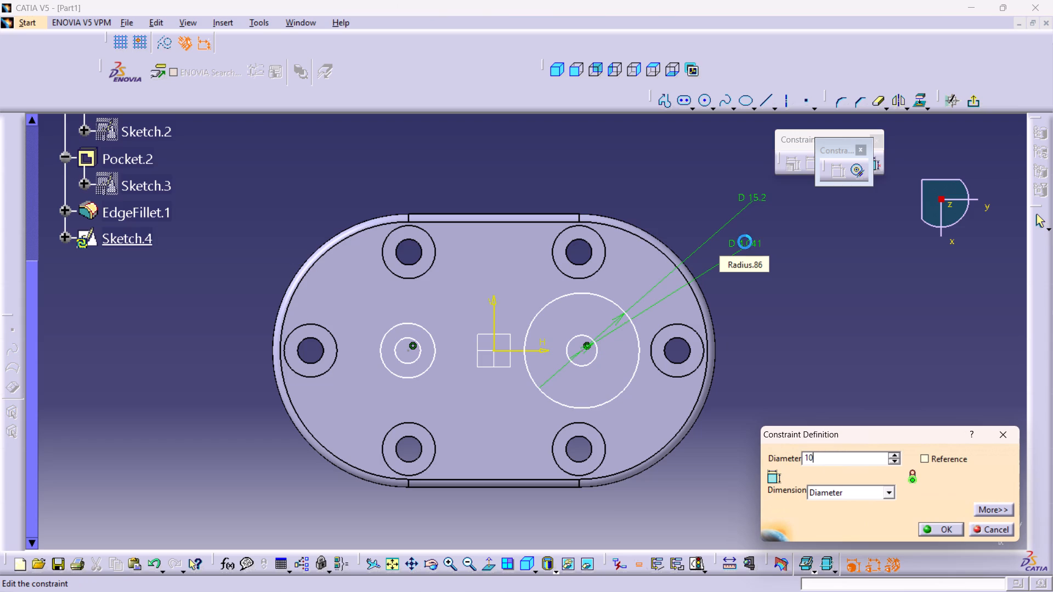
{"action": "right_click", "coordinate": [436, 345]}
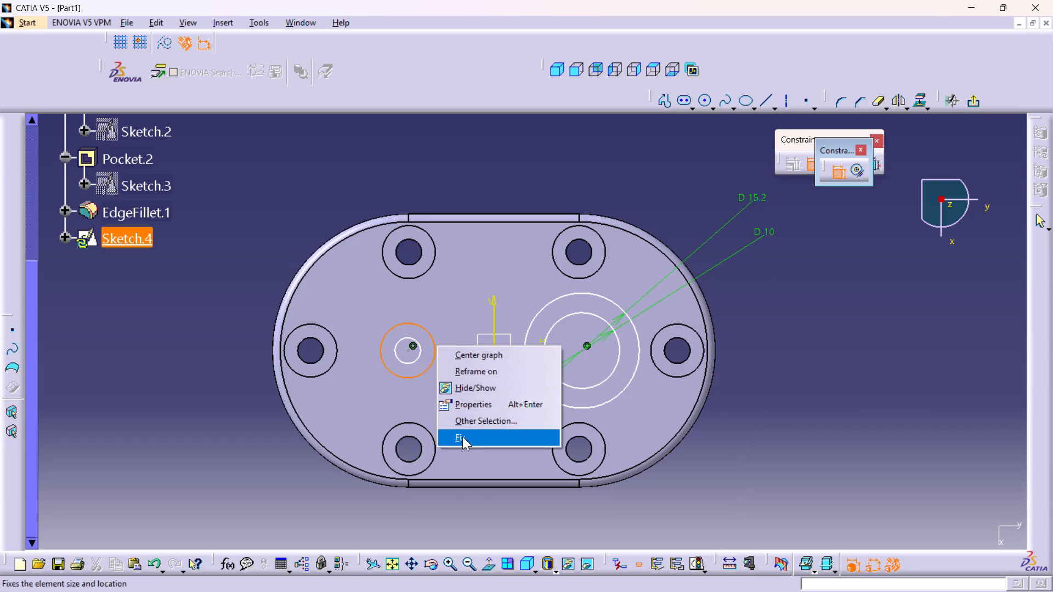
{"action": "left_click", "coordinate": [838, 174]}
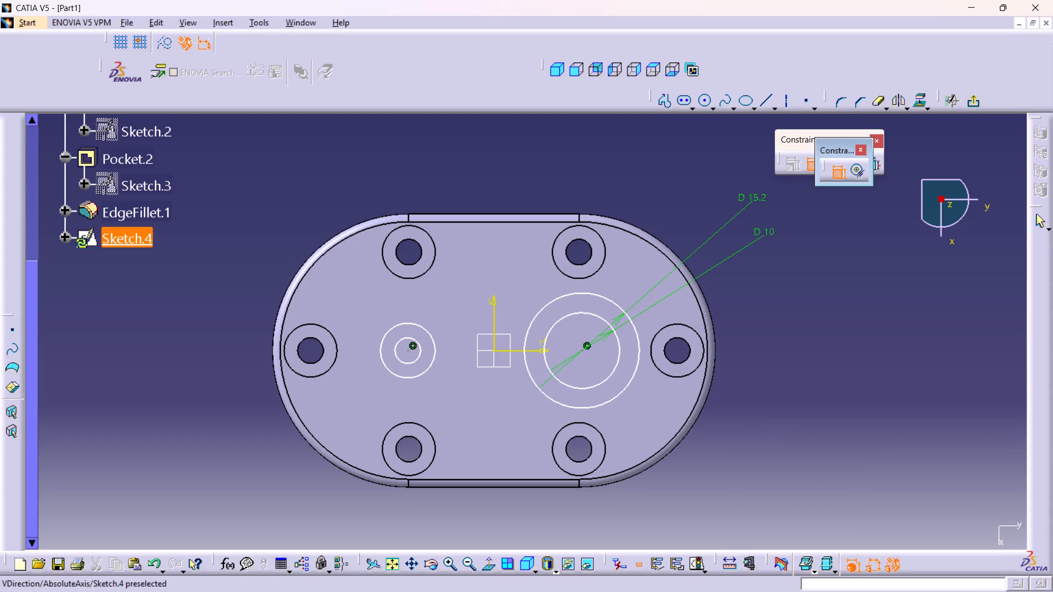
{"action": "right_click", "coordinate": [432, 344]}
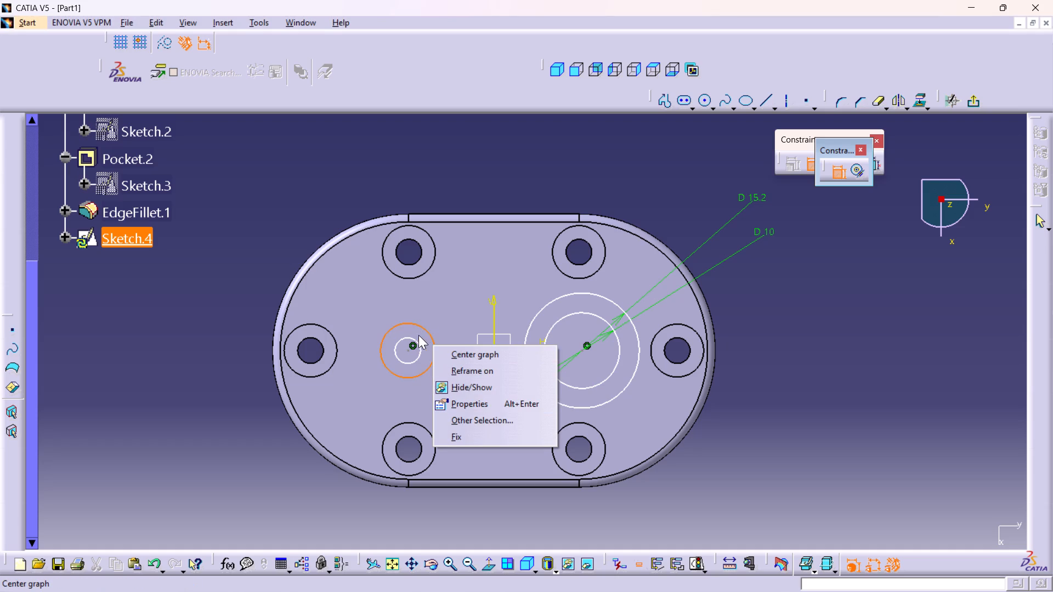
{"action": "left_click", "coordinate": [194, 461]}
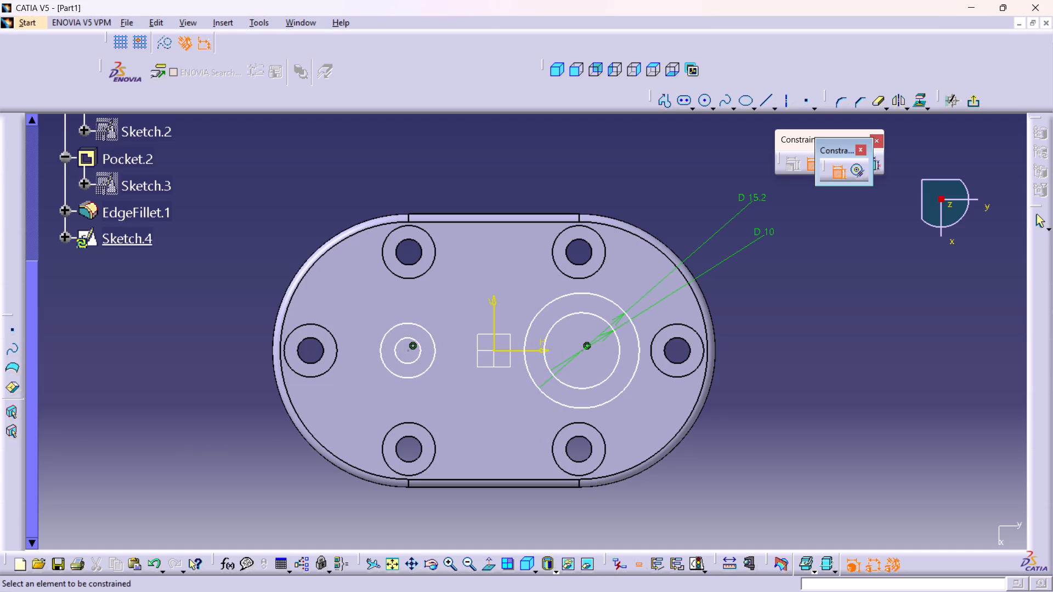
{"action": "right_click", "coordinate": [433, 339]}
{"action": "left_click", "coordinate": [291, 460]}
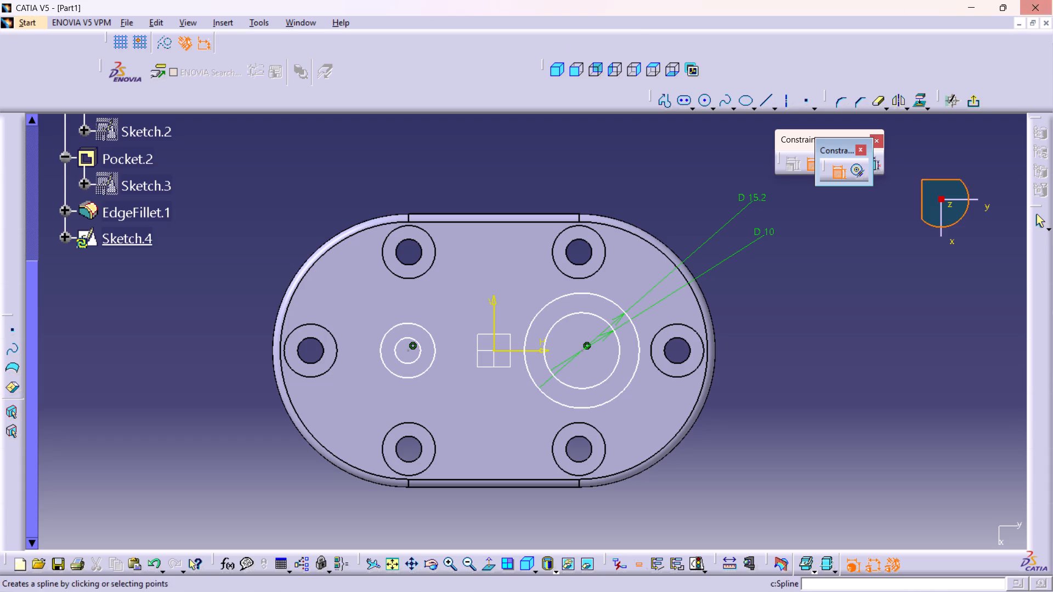
Dimension the outer circle on the negative horizontal side and set its diameter to 15.2 mm.
{"action": "left_click", "coordinate": [415, 322]}
{"action": "left_click", "coordinate": [281, 226]}
{"action": "double_click", "coordinate": [277, 221]}
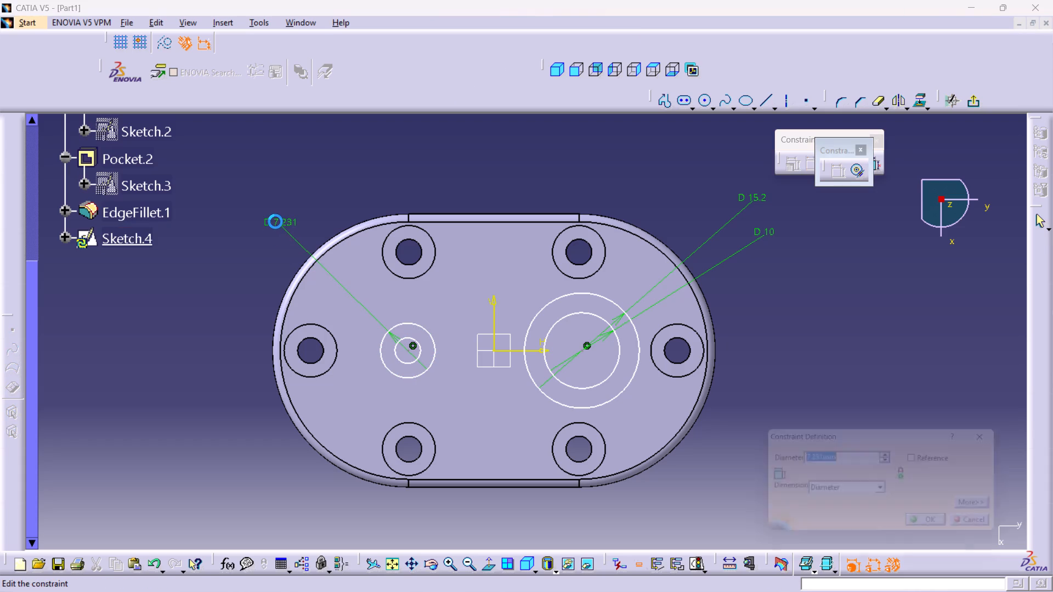
{"action": "type", "text": "15"}
{"action": "key", "text": "Return"}
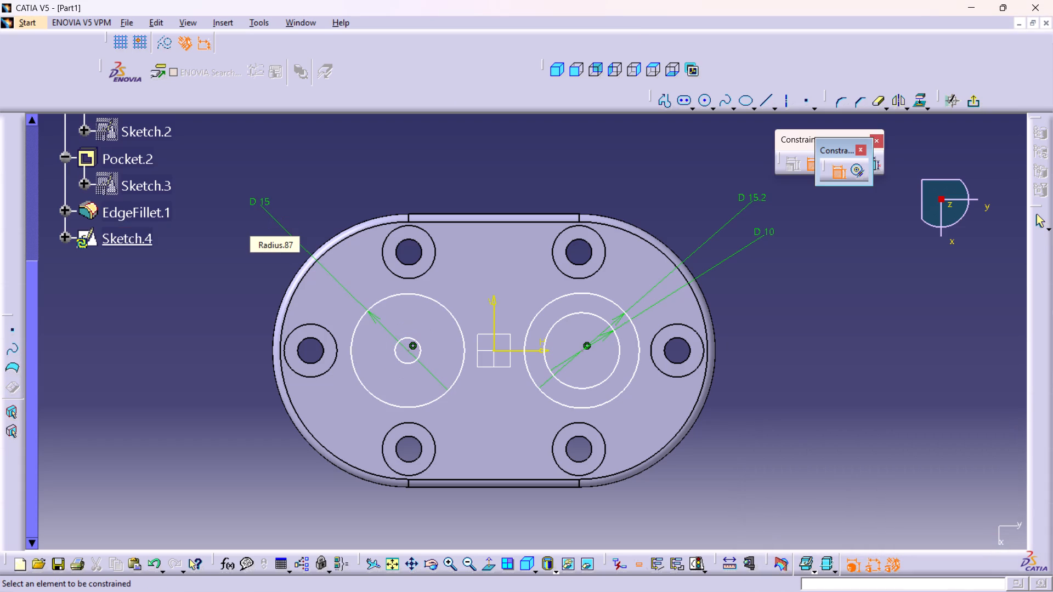
{"action": "double_click", "coordinate": [264, 196]}
{"action": "type", "text": "15."}
{"action": "key", "text": "2"}
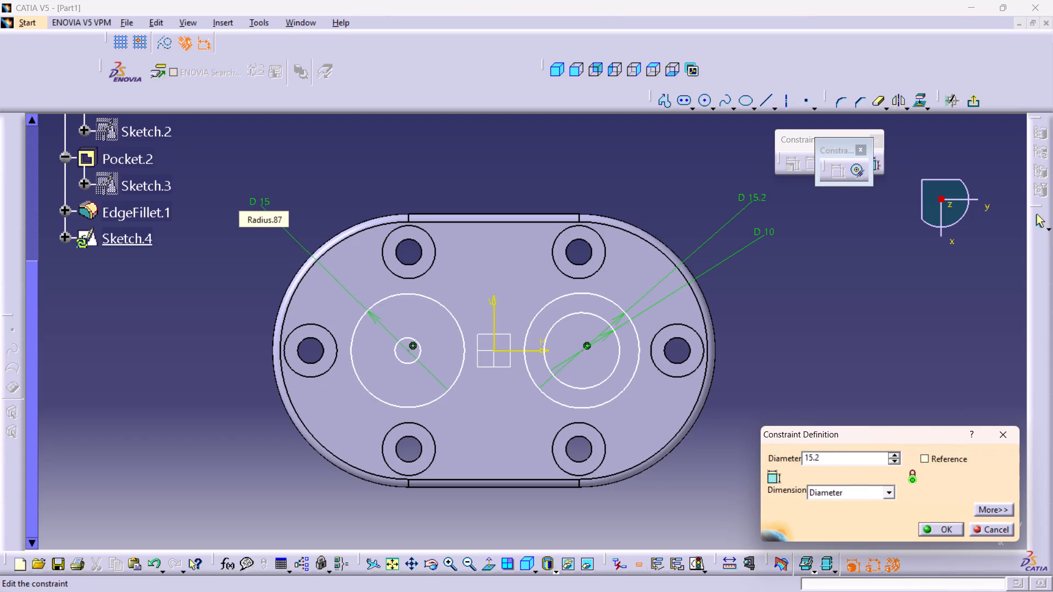
{"action": "key", "text": "Return"}
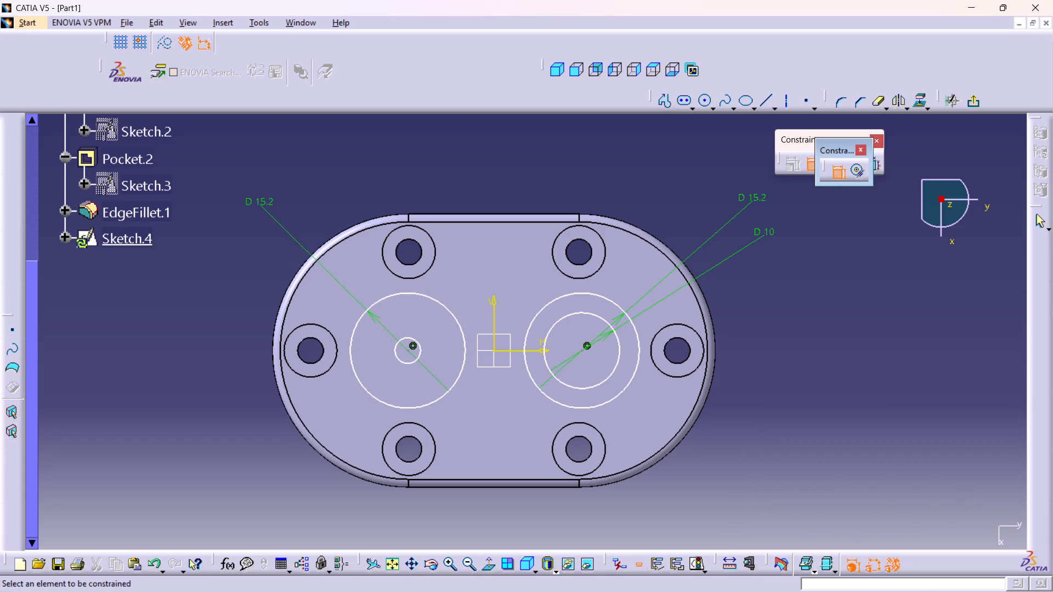
Dimension the inner circle on the negative horizontal side and set its diameter to 10 mm.
{"action": "double_click", "coordinate": [400, 360]}
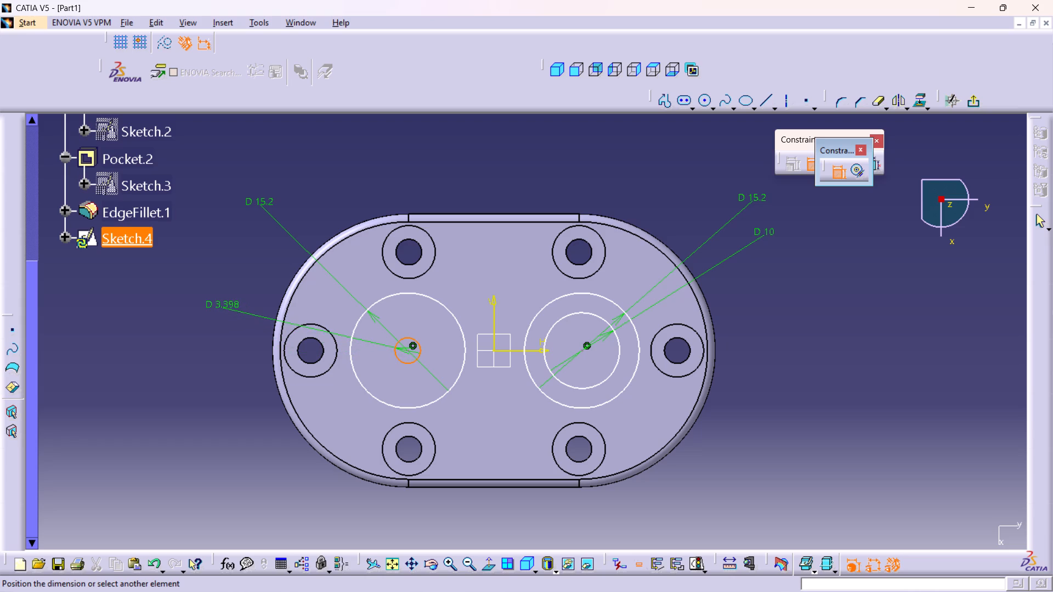
{"action": "left_click", "coordinate": [223, 305]}
{"action": "double_click", "coordinate": [223, 305]}
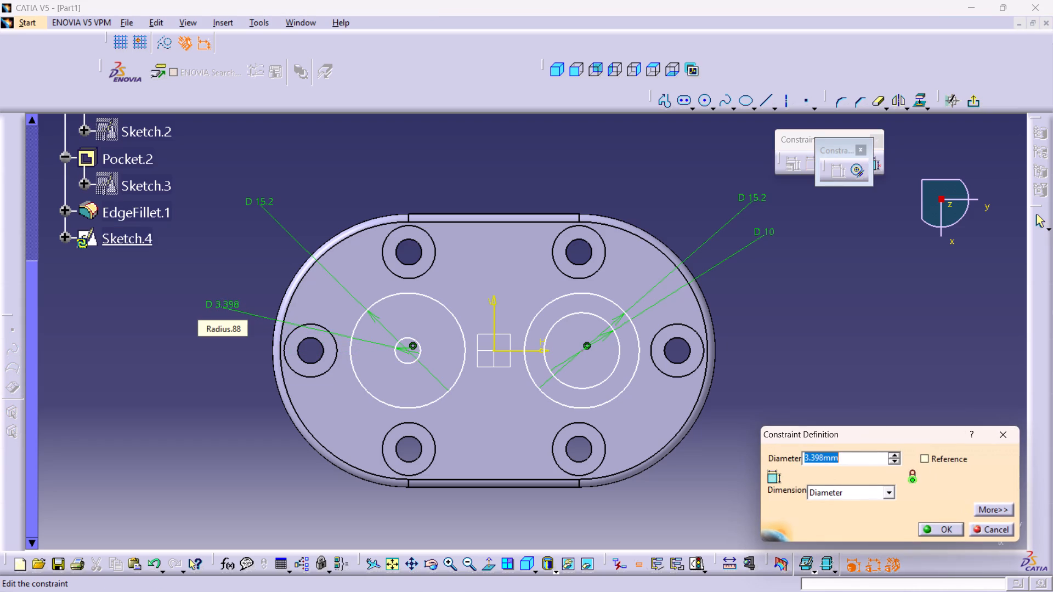
{"action": "type", "text": "10"}
{"action": "key", "text": "Return"}
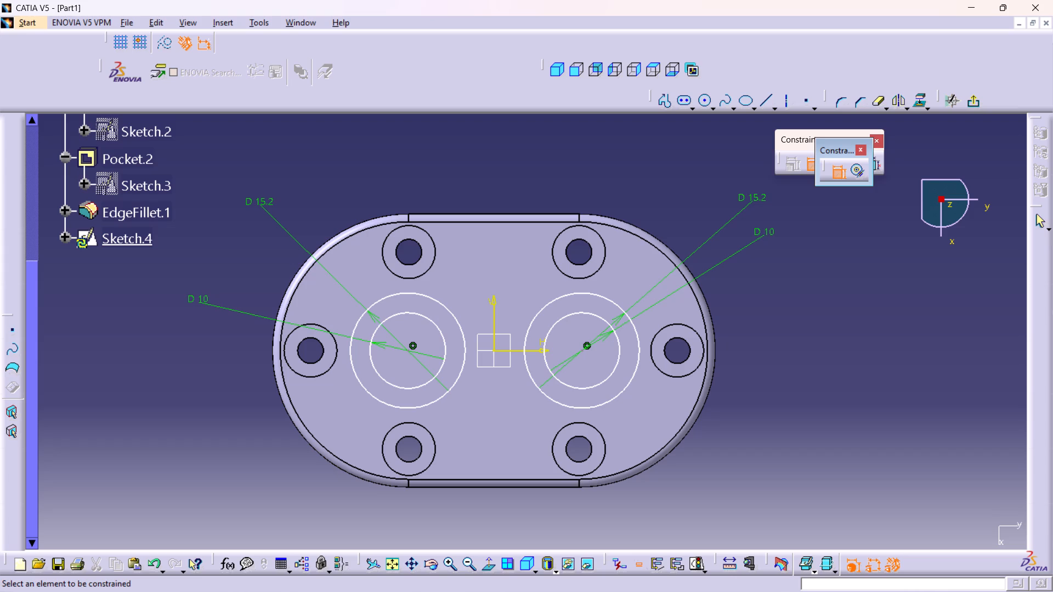
Dimension the horizontal distance between the centres of the two concentric circle pairs and set it to 22.5 mm.
{"action": "left_click", "coordinate": [406, 349]}
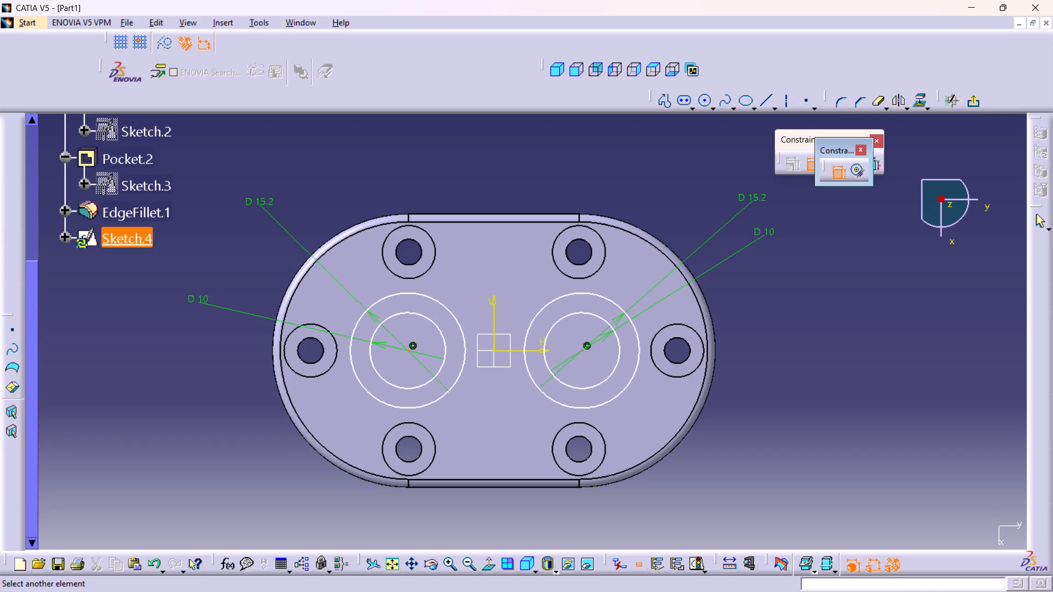
{"action": "left_click_drag", "start_coordinate": [582, 349], "coordinate": [579, 343]}
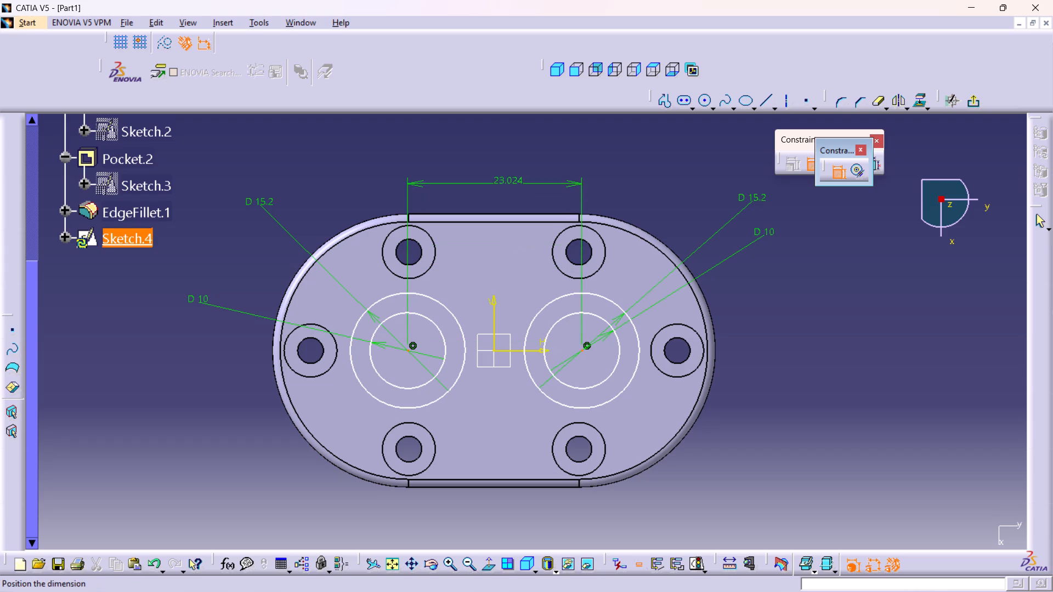
{"action": "left_click", "coordinate": [496, 164]}
{"action": "double_click", "coordinate": [486, 152]}
{"action": "double_click", "coordinate": [486, 155]}
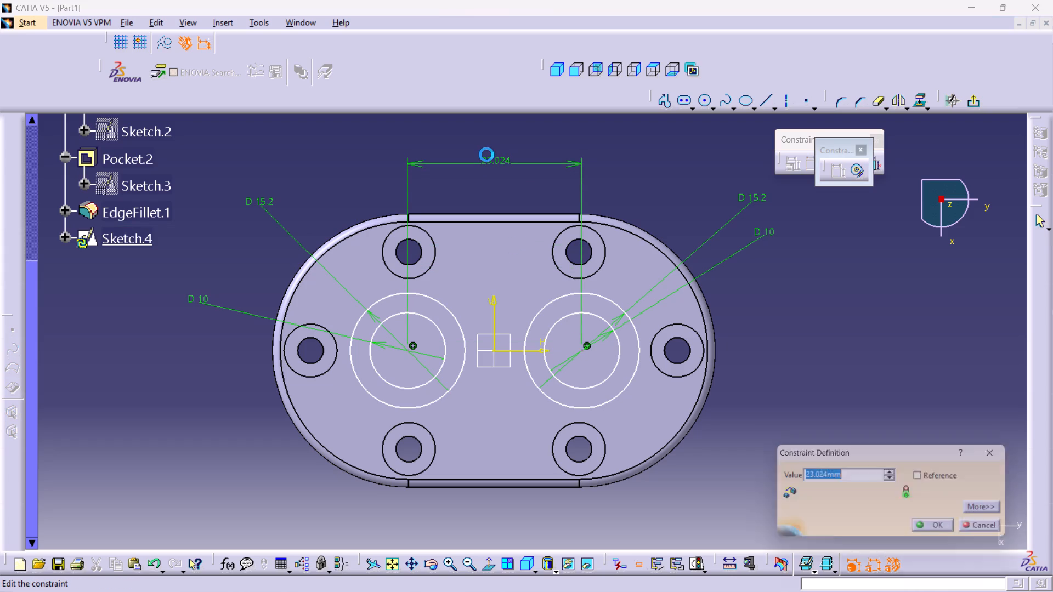
{"action": "type", "text": "22.5"}
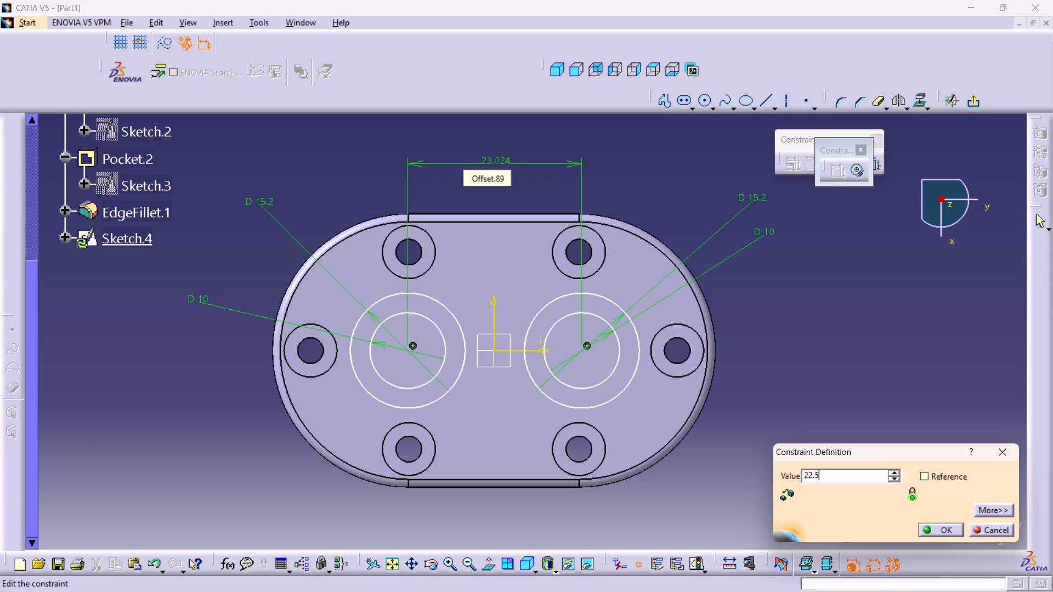
{"action": "key", "text": "Return"}
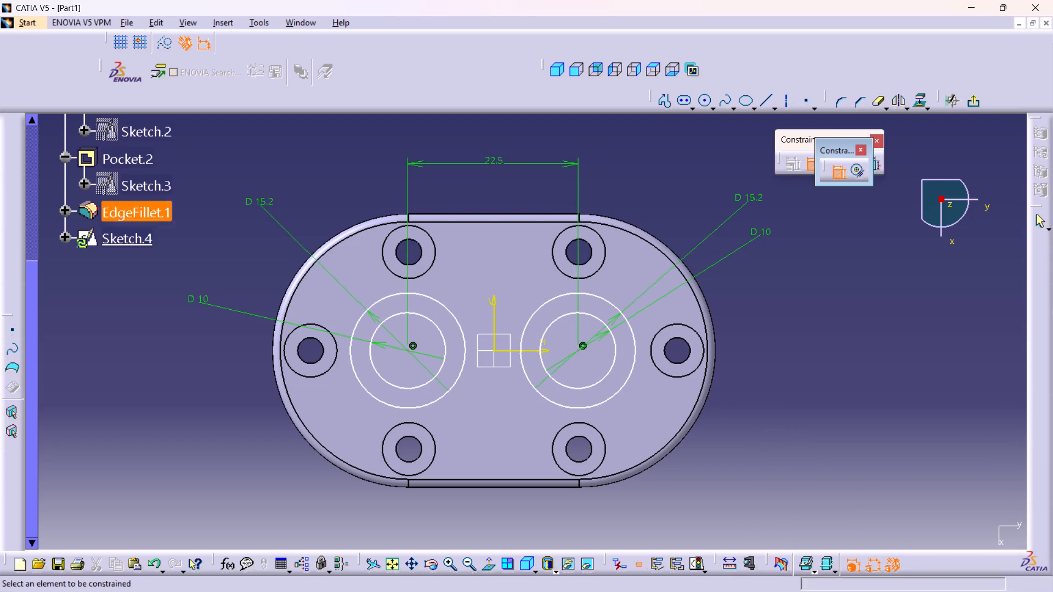
Make the two circle centres symmetric about the sketch's vertical axis.
{"action": "left_click", "coordinate": [409, 349]}
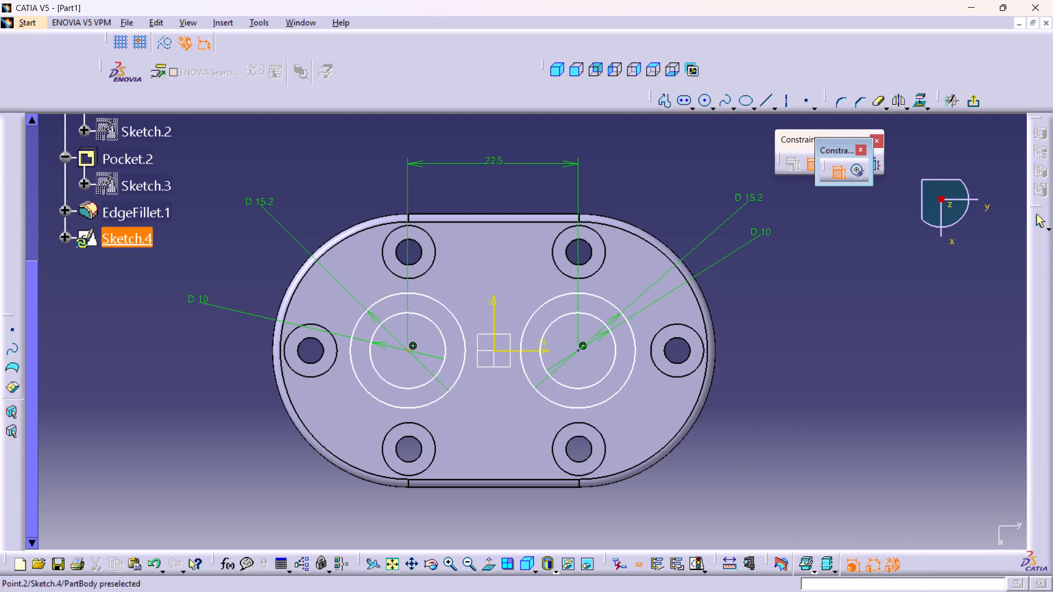
{"action": "left_click", "coordinate": [579, 351]}
{"action": "right_click", "coordinate": [513, 176]}
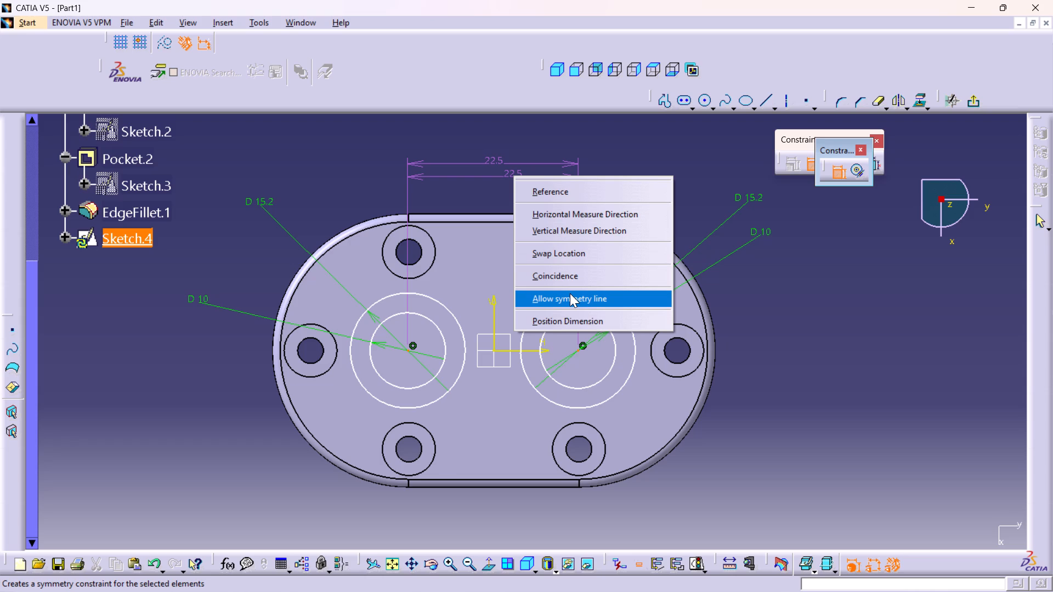
{"action": "left_click", "coordinate": [570, 293]}
{"action": "left_click", "coordinate": [497, 306]}
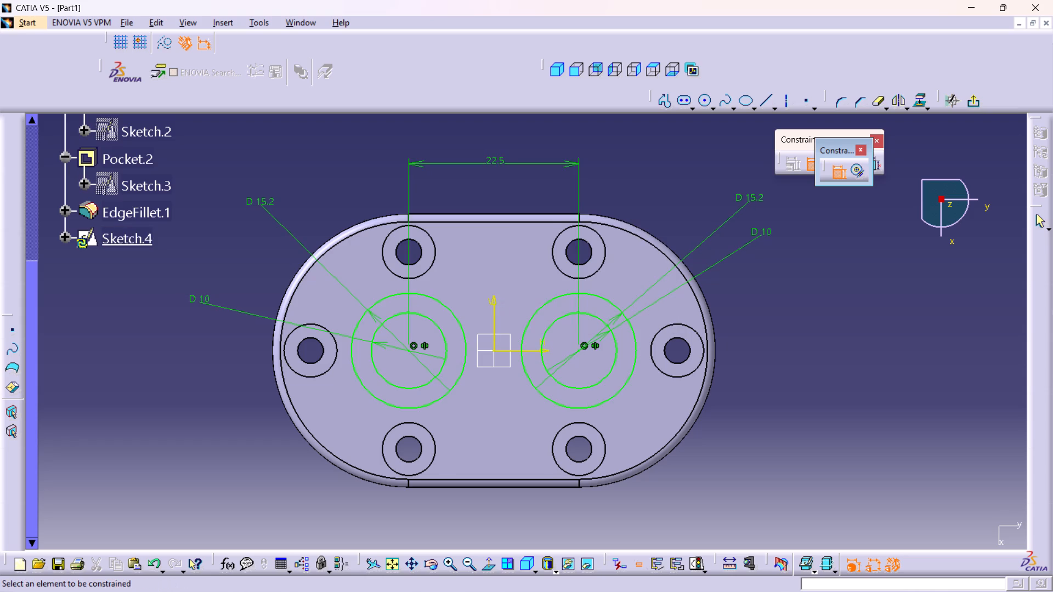
Draw a horizontal profile line about 22.5 mm long, about 9 mm above the horizontal axis, spanning between the two circle centres.
{"action": "middle_click_drag", "start_coordinate": [516, 275], "coordinate": [516, 252]}
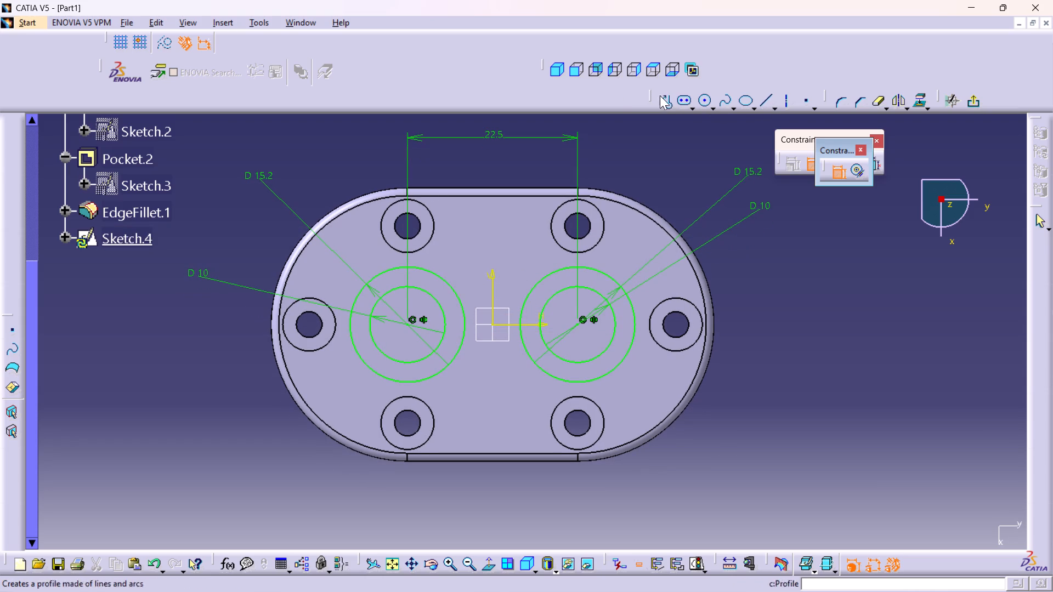
{"action": "double_click", "coordinate": [661, 95]}
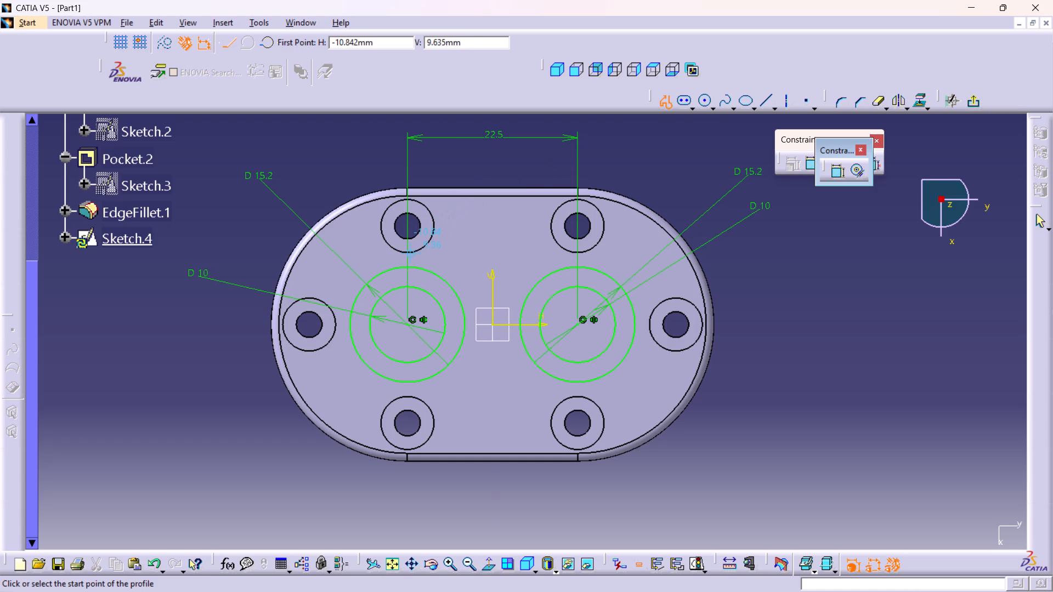
{"action": "left_click", "coordinate": [406, 257]}
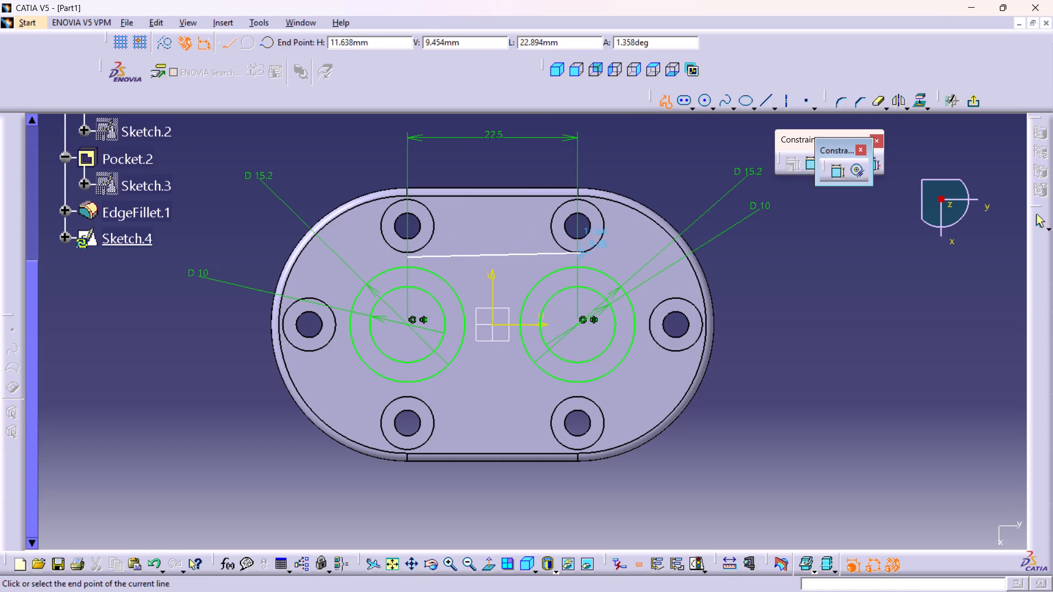
{"action": "left_click", "coordinate": [578, 257]}
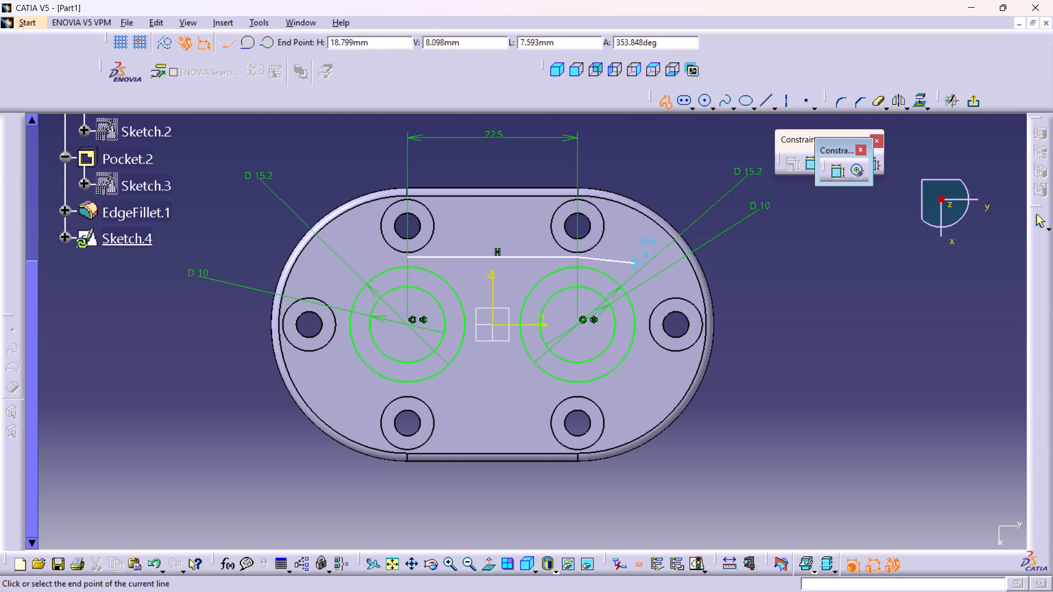
{"action": "left_click", "coordinate": [1038, 218]}
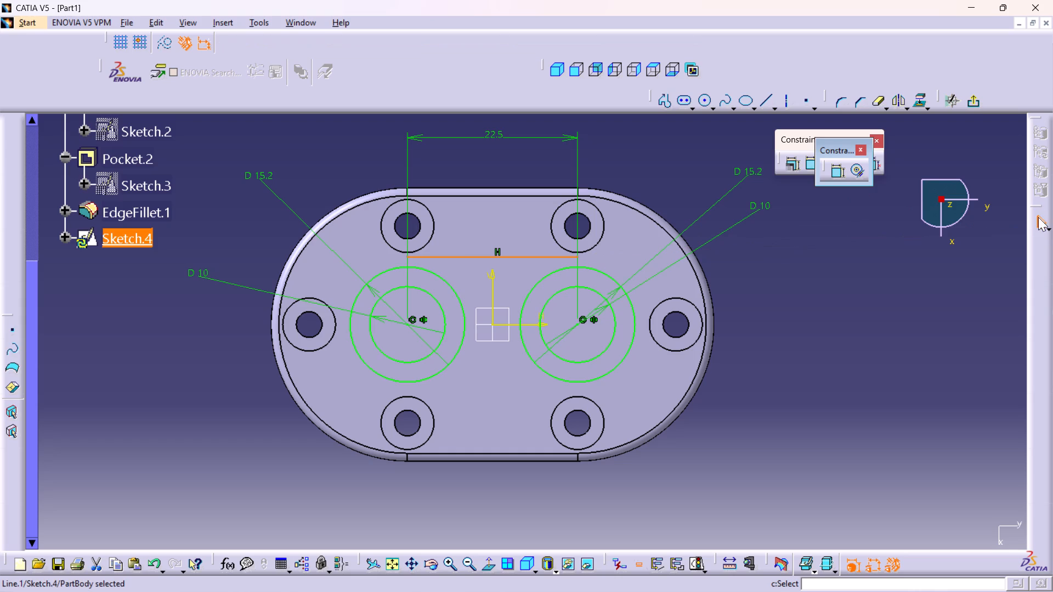
{"action": "left_click", "coordinate": [846, 248]}
Constrain the line's negative-side endpoint to be coincident with the outer circle on that side.
{"action": "middle_click_drag", "start_coordinate": [498, 274], "coordinate": [478, 201]}
{"action": "right_click", "coordinate": [498, 274]}
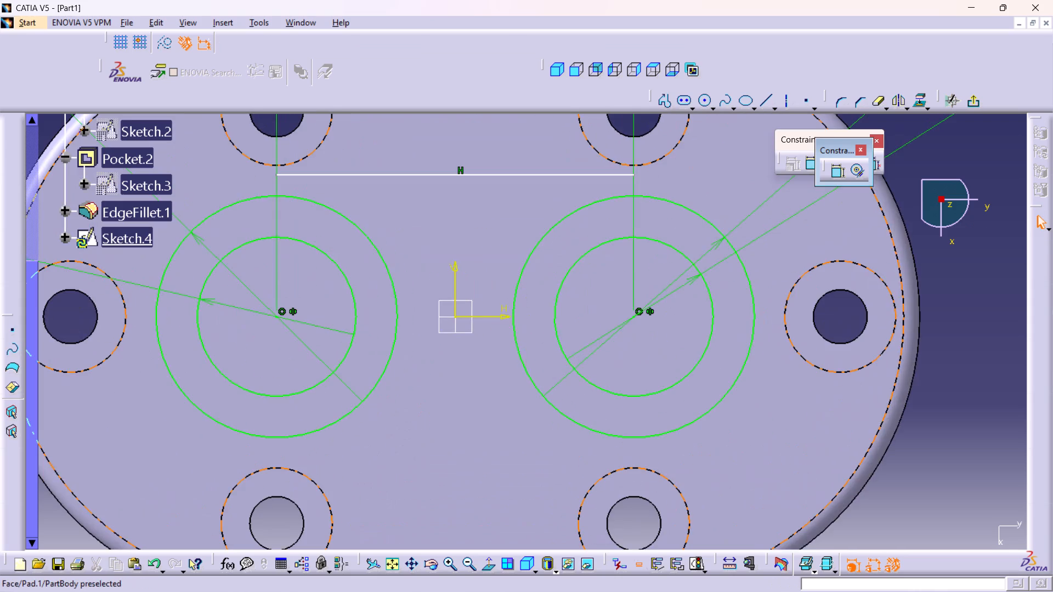
{"action": "middle_click_drag", "start_coordinate": [458, 244], "coordinate": [477, 305]}
{"action": "double_click", "coordinate": [837, 162]}
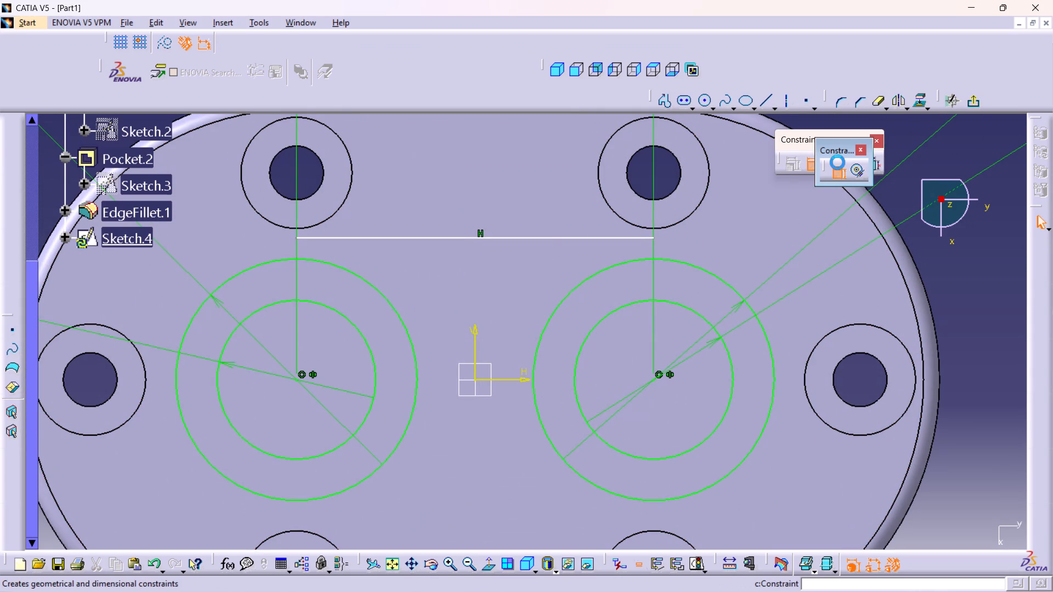
{"action": "left_click", "coordinate": [298, 236]}
{"action": "left_click", "coordinate": [271, 264]}
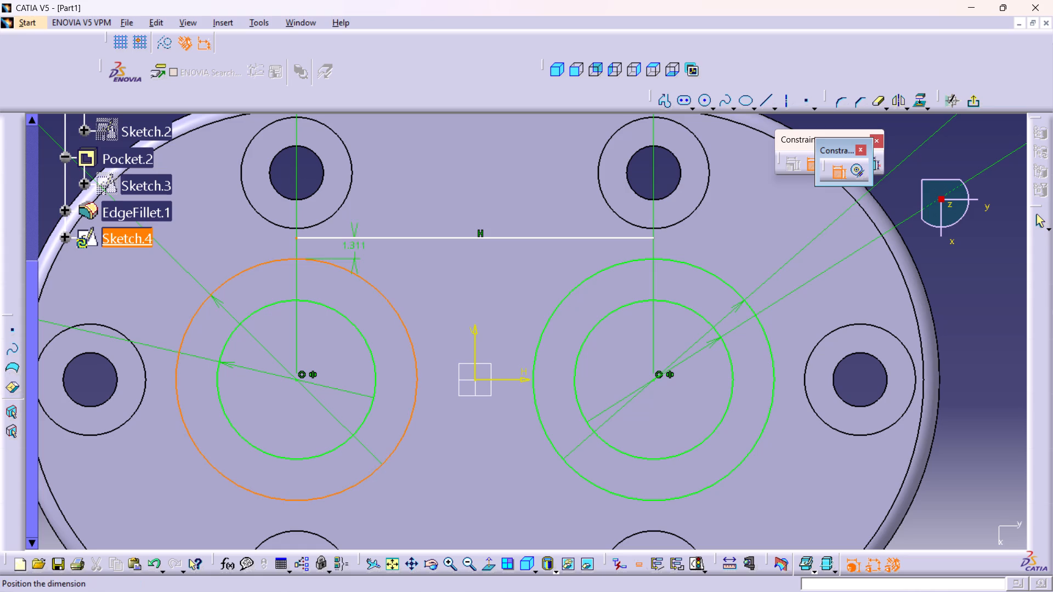
{"action": "right_click", "coordinate": [221, 229]}
{"action": "left_click", "coordinate": [279, 416]}
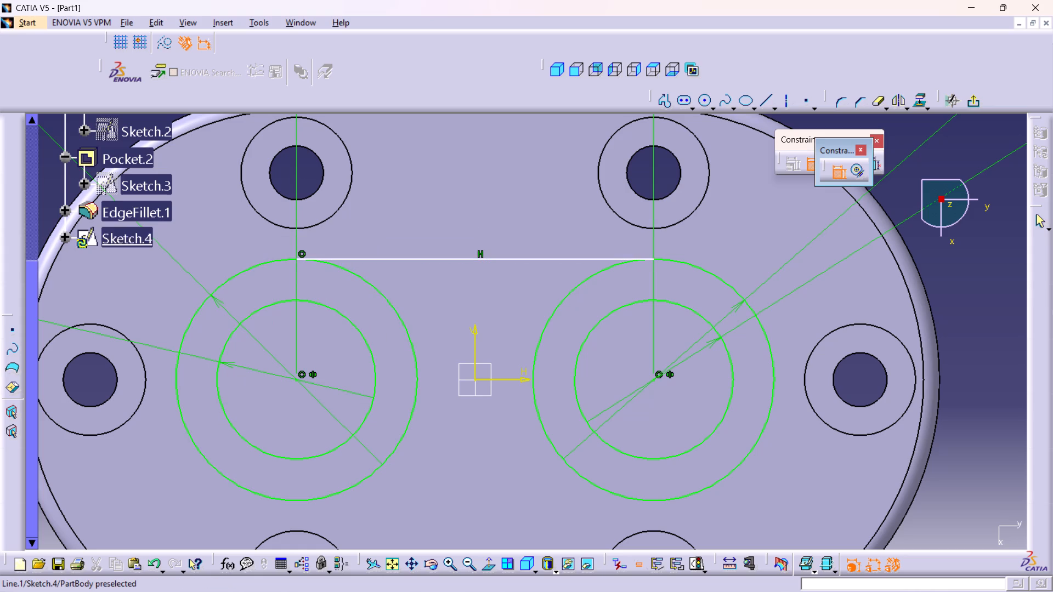
Constrain the horizontal line tangent to the outer 15.2 mm circle at its negative-side end.
{"action": "left_click_drag", "start_coordinate": [357, 256], "coordinate": [352, 266]}
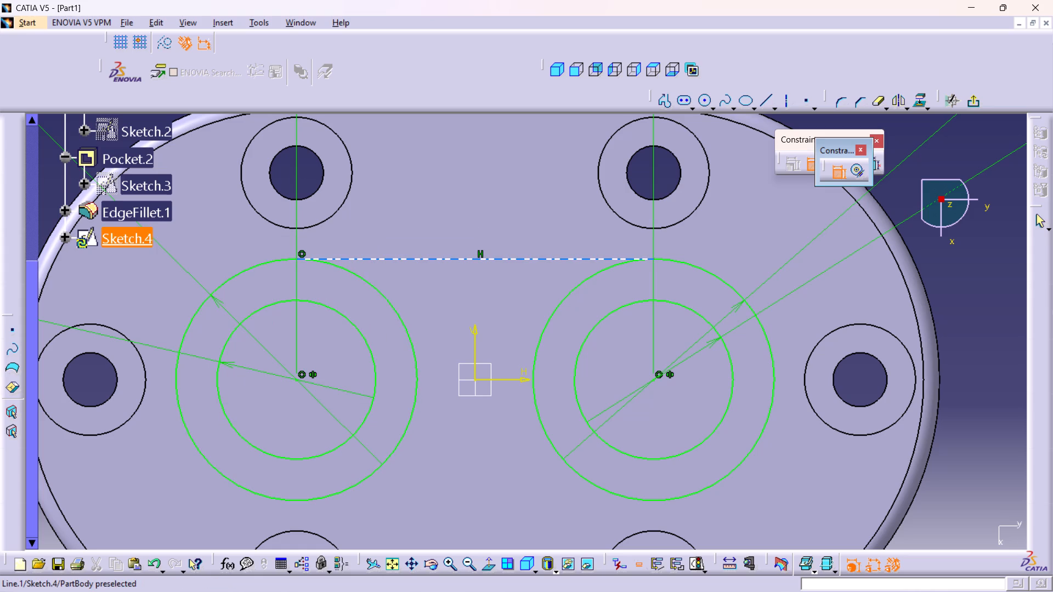
{"action": "left_click", "coordinate": [355, 257]}
{"action": "left_click", "coordinate": [350, 270]}
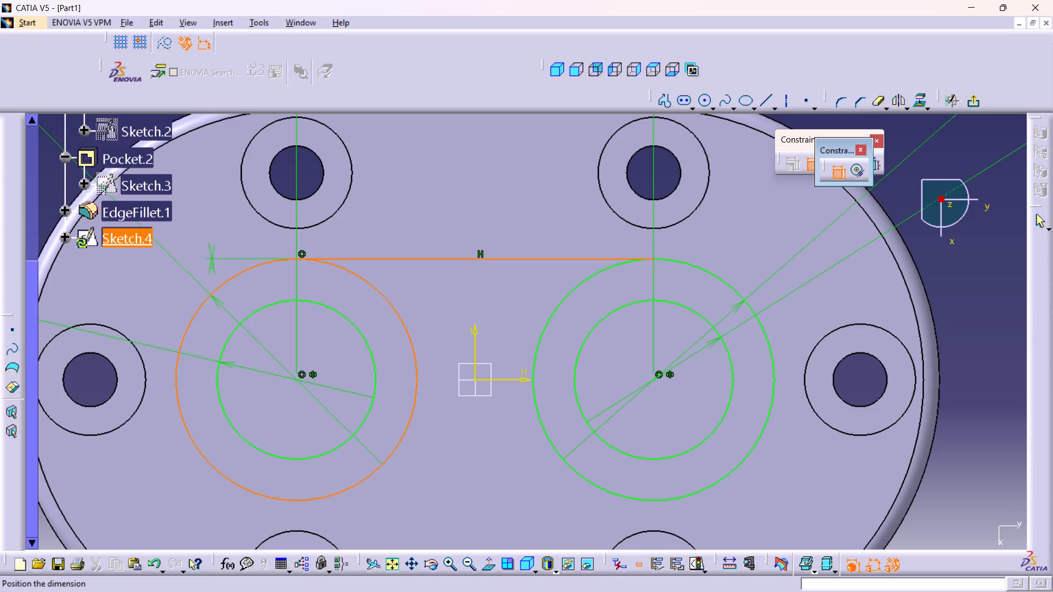
{"action": "right_click", "coordinate": [158, 270]}
{"action": "left_click", "coordinate": [207, 394]}
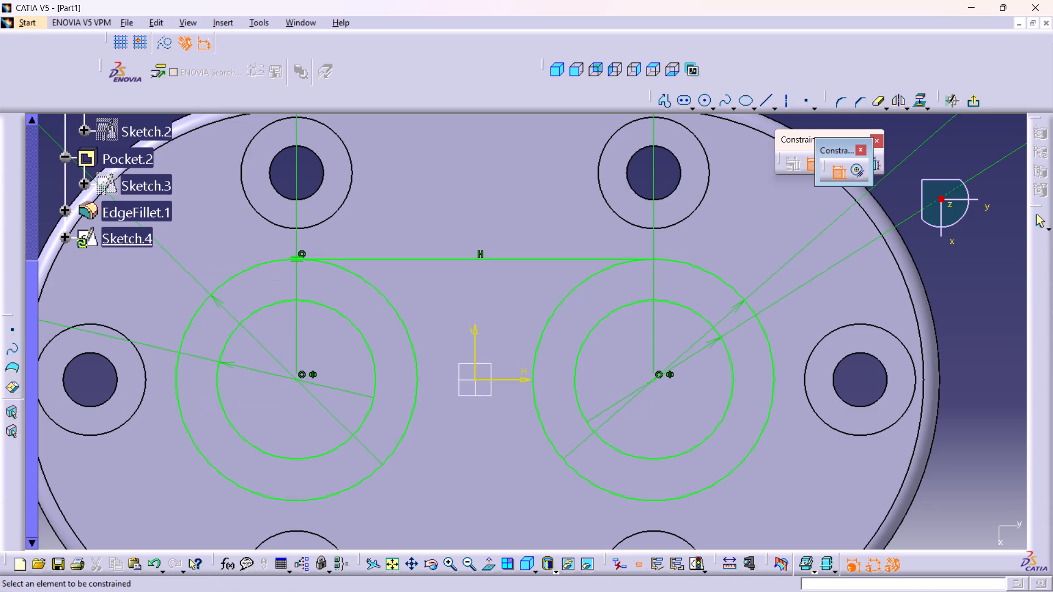
{"action": "left_click", "coordinate": [842, 173]}
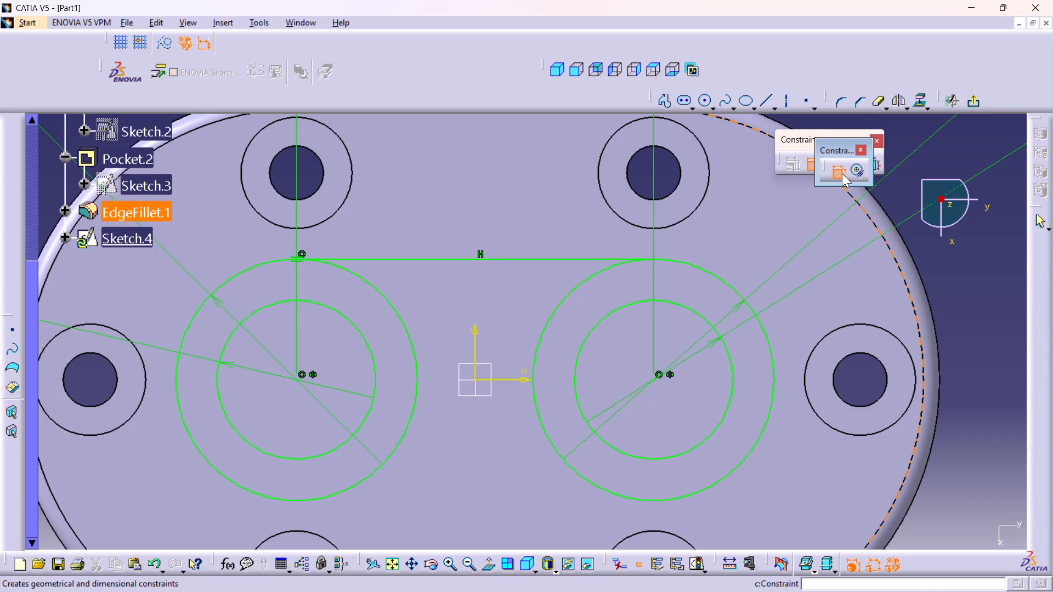
Mirror the horizontal tangent line about the sketch's horizontal axis to join the outer circles on the opposite side.
{"action": "left_click", "coordinate": [423, 258]}
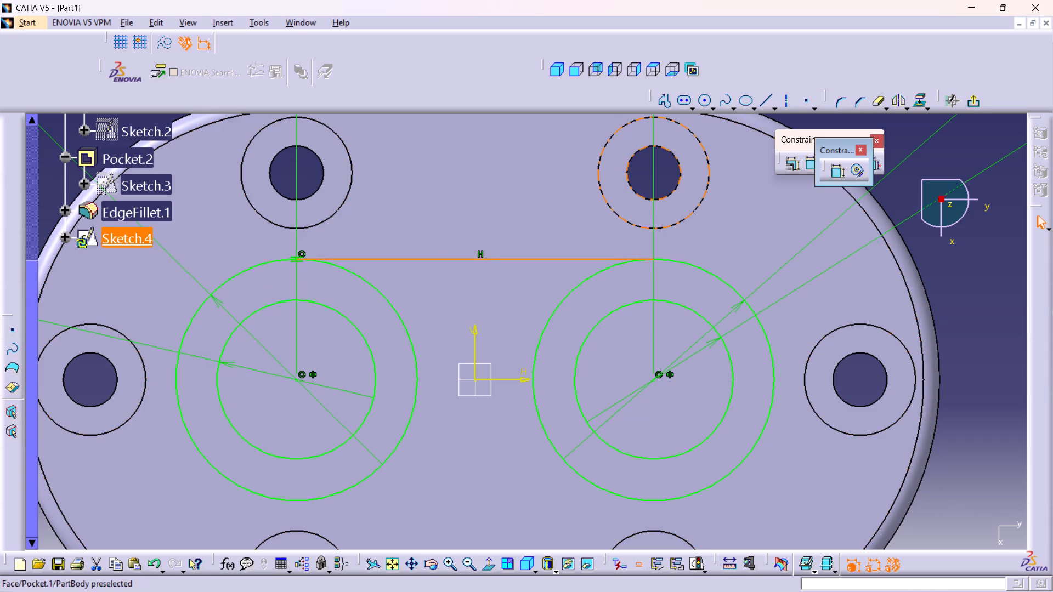
{"action": "middle_click_drag", "start_coordinate": [587, 238], "coordinate": [605, 304]}
{"action": "right_click", "coordinate": [587, 237]}
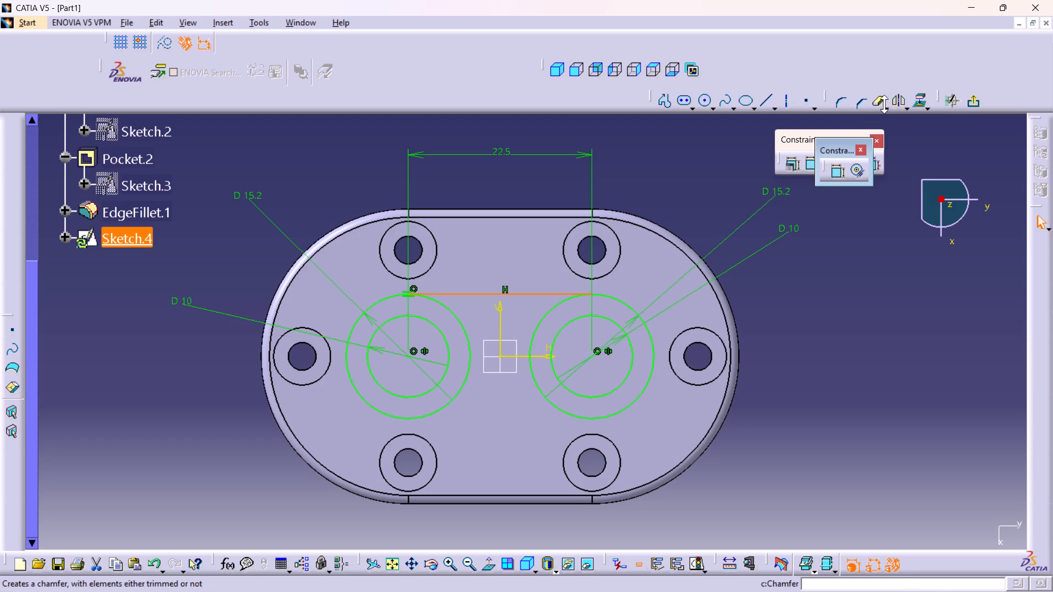
{"action": "left_click", "coordinate": [898, 99]}
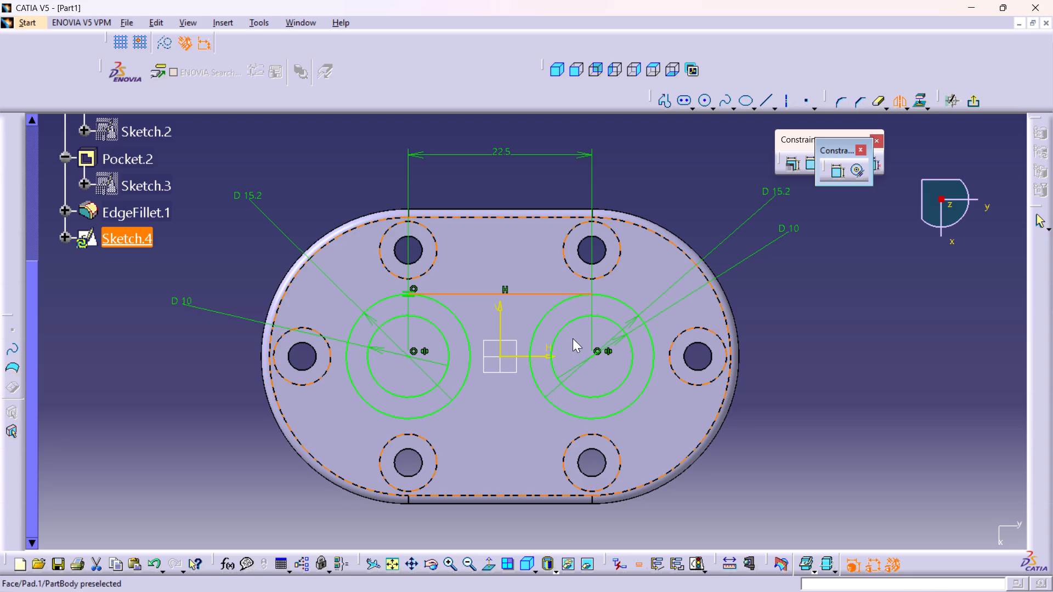
{"action": "left_click", "coordinate": [523, 357]}
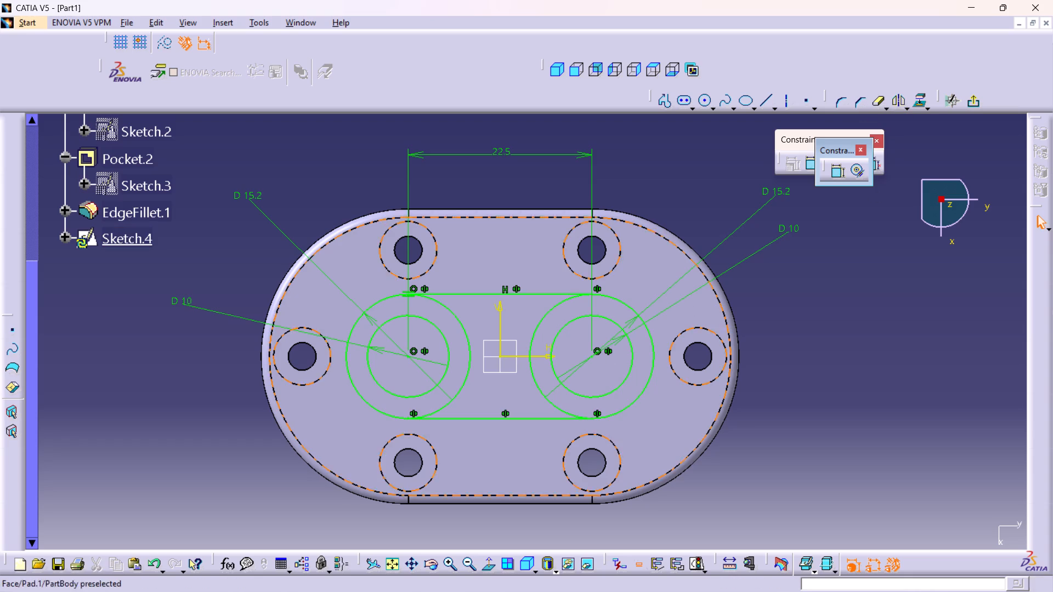
Trim away the inward-facing arcs of both 15.2 mm circles with Quick Trim to leave a closed outer slot outline.
{"action": "double_click", "coordinate": [877, 101]}
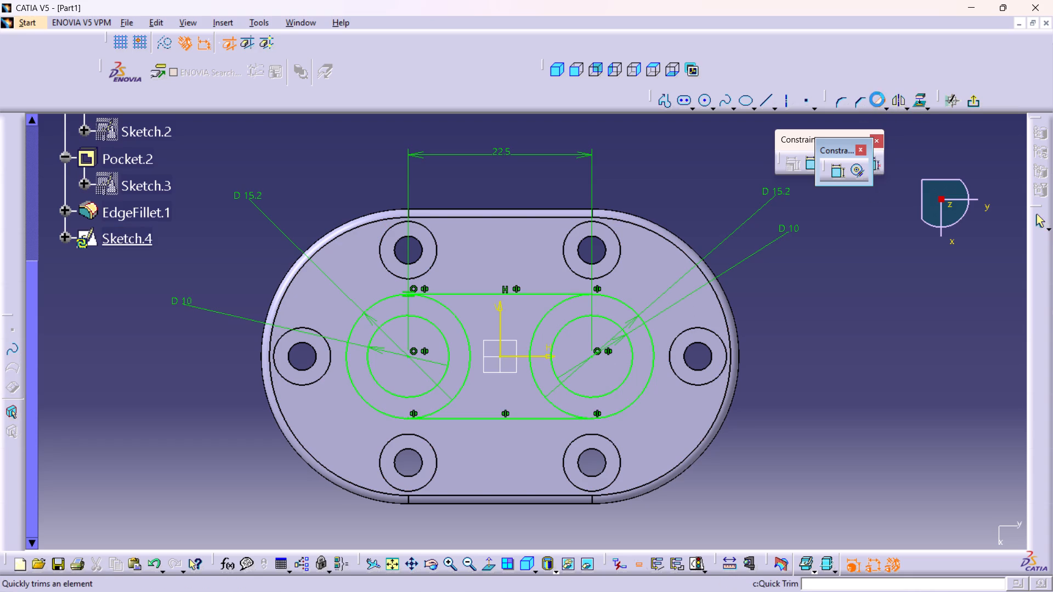
{"action": "left_click", "coordinate": [465, 329]}
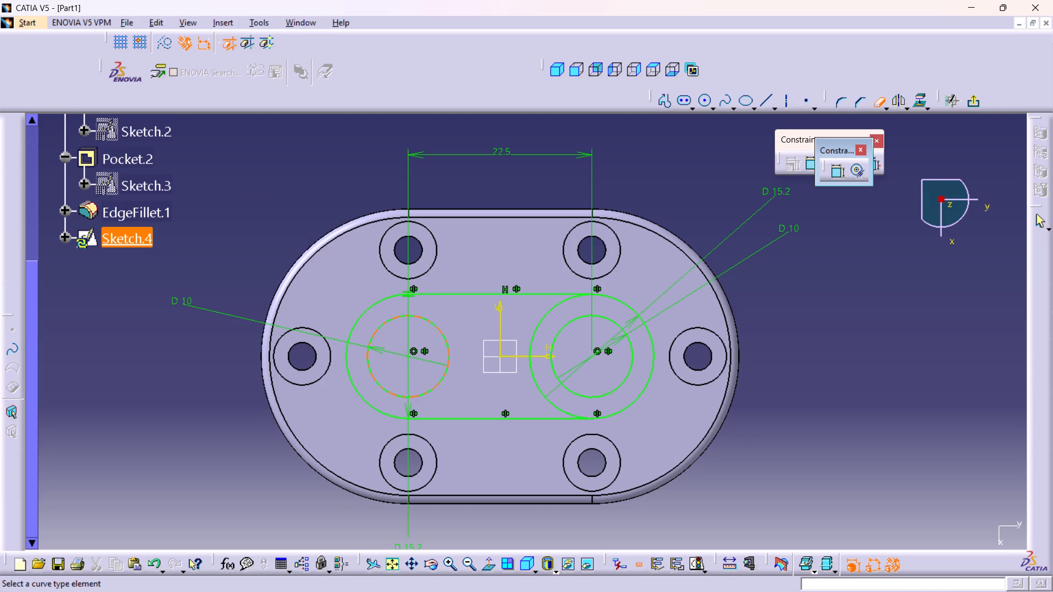
{"action": "left_click", "coordinate": [539, 326]}
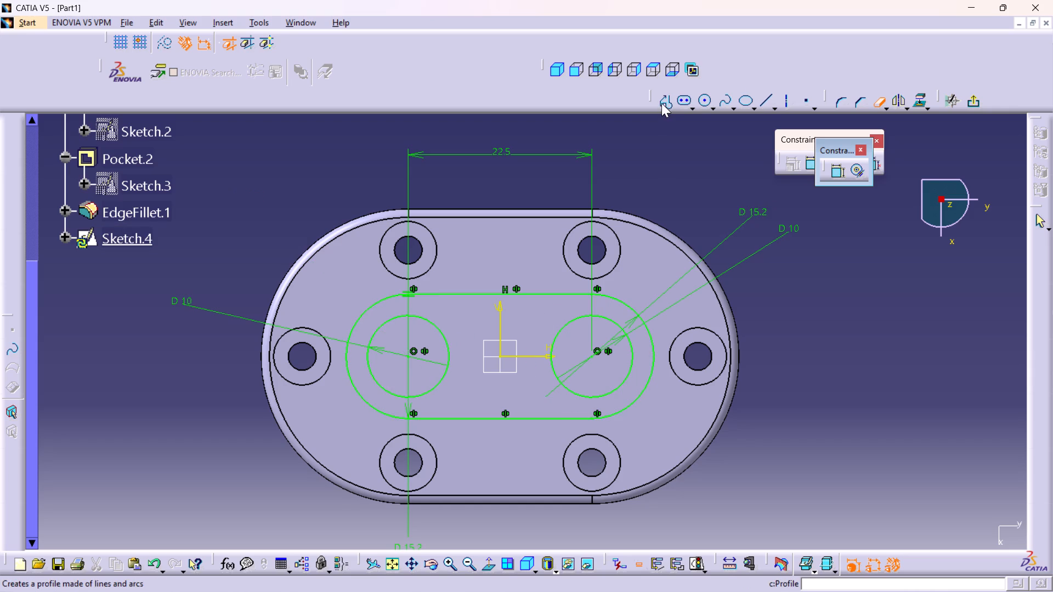
Draw a horizontal profile line about 22.5 mm long, about 6 mm above the horizontal axis, spanning between the two circle centres.
{"action": "double_click", "coordinate": [661, 103]}
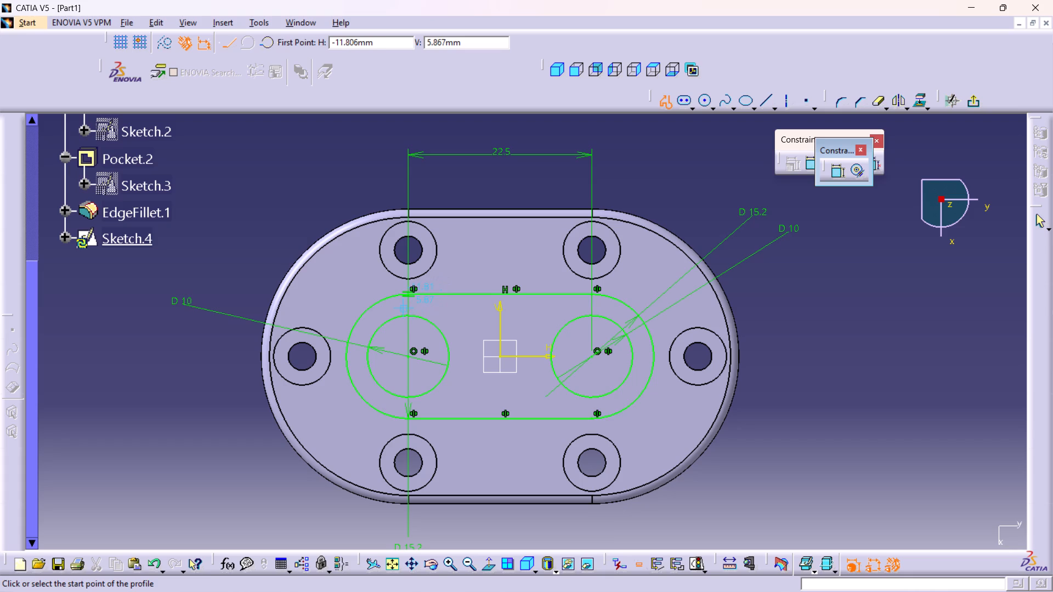
{"action": "left_click", "coordinate": [411, 306]}
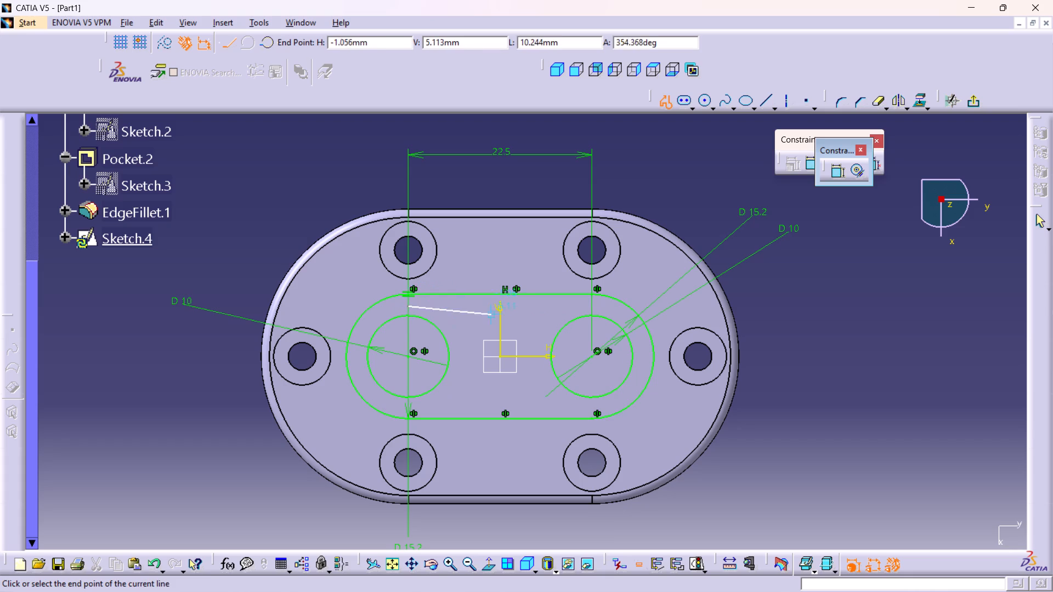
{"action": "left_click", "coordinate": [590, 305]}
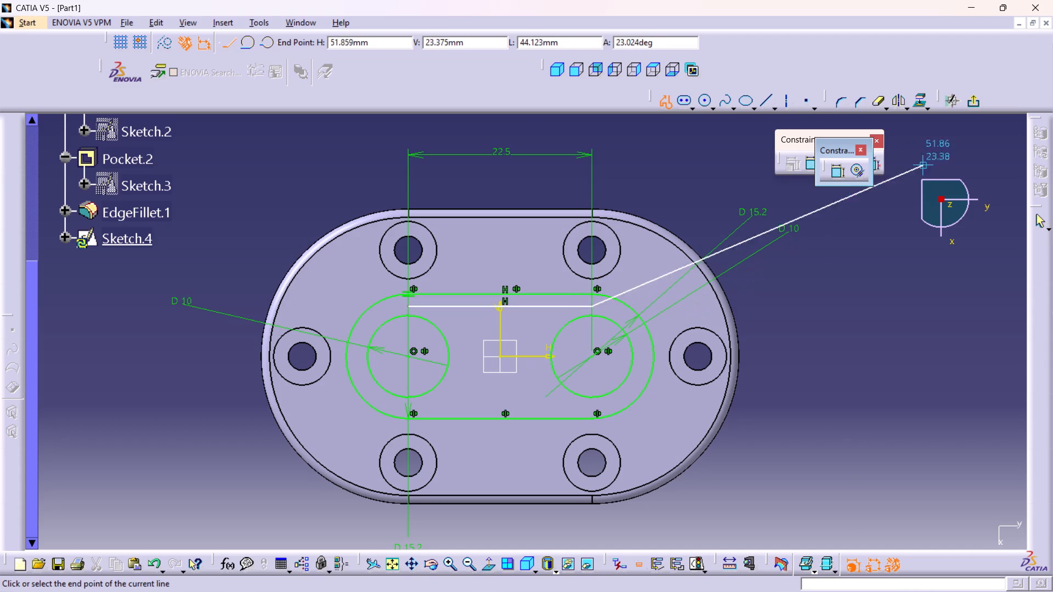
{"action": "left_click", "coordinate": [1039, 216]}
Constrain the new line's negative-side endpoint to be coincident with the 10 mm circle on that side.
{"action": "middle_click_drag", "start_coordinate": [529, 324], "coordinate": [509, 246]}
{"action": "right_click", "coordinate": [529, 324]}
{"action": "left_click", "coordinate": [529, 334]}
{"action": "double_click", "coordinate": [831, 168]}
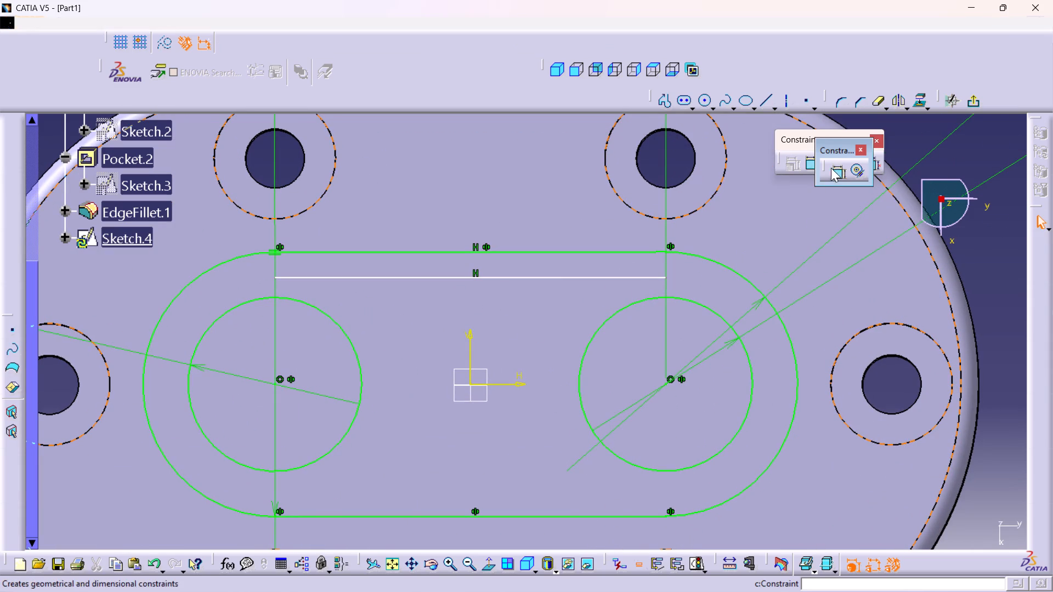
{"action": "left_click", "coordinate": [276, 277]}
{"action": "left_click", "coordinate": [253, 299]}
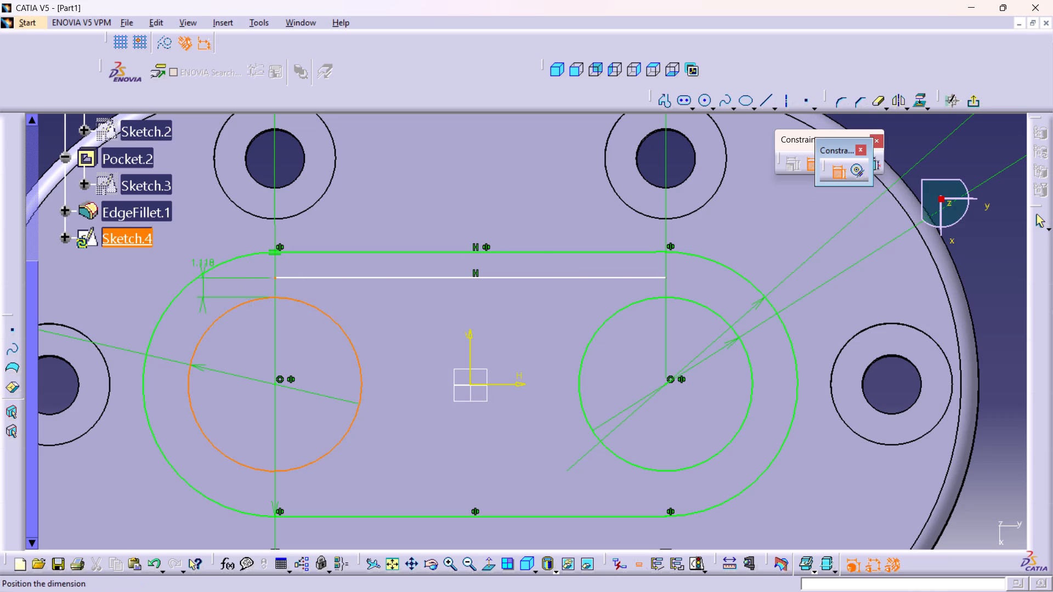
{"action": "right_click", "coordinate": [201, 263]}
{"action": "left_click", "coordinate": [250, 440]}
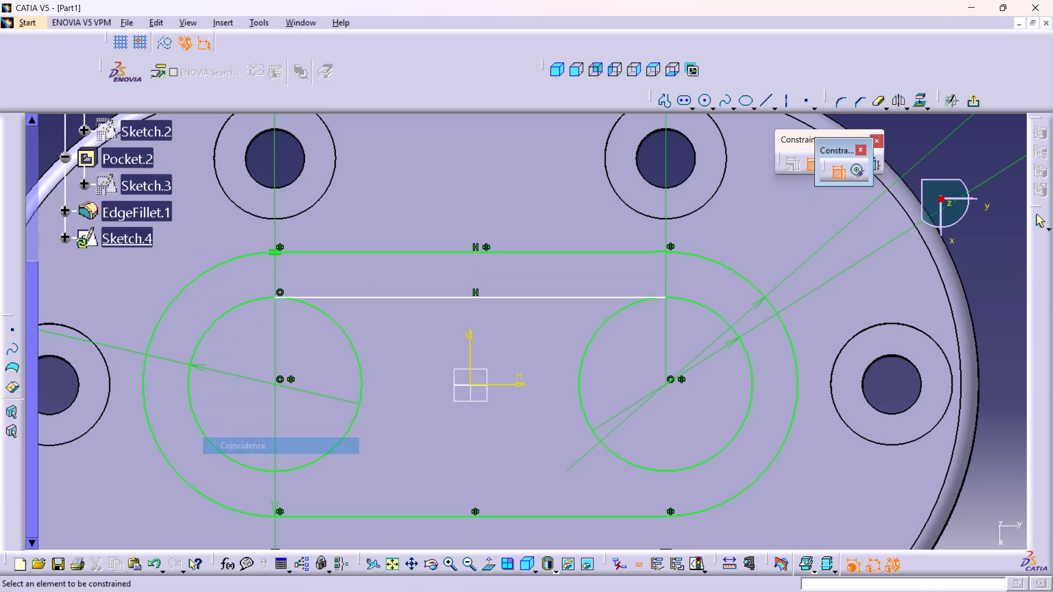
Constrain the new horizontal line tangent to the 10 mm circle at its negative-side end.
{"action": "left_click", "coordinate": [349, 297]}
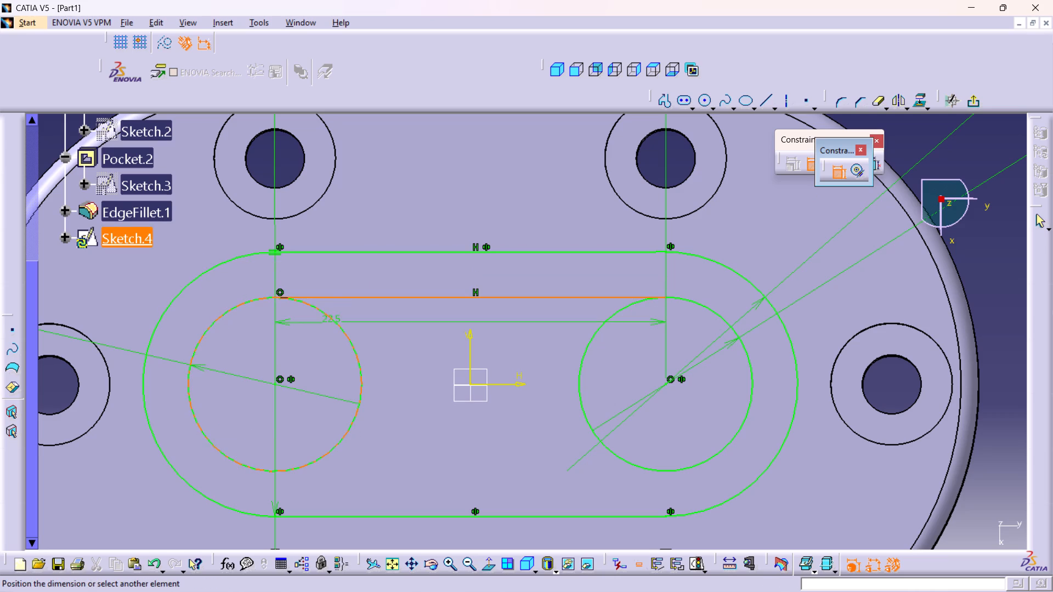
{"action": "left_click", "coordinate": [332, 323]}
{"action": "right_click", "coordinate": [349, 267]}
{"action": "left_click", "coordinate": [395, 390]}
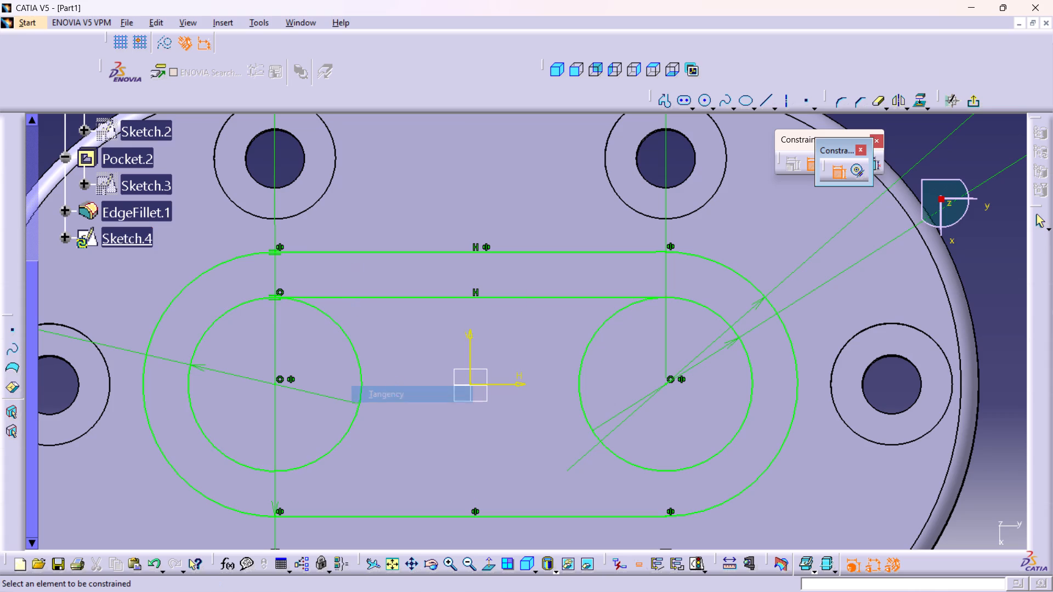
{"action": "middle_click_drag", "start_coordinate": [424, 333], "coordinate": [438, 392]}
{"action": "right_click", "coordinate": [424, 332]}
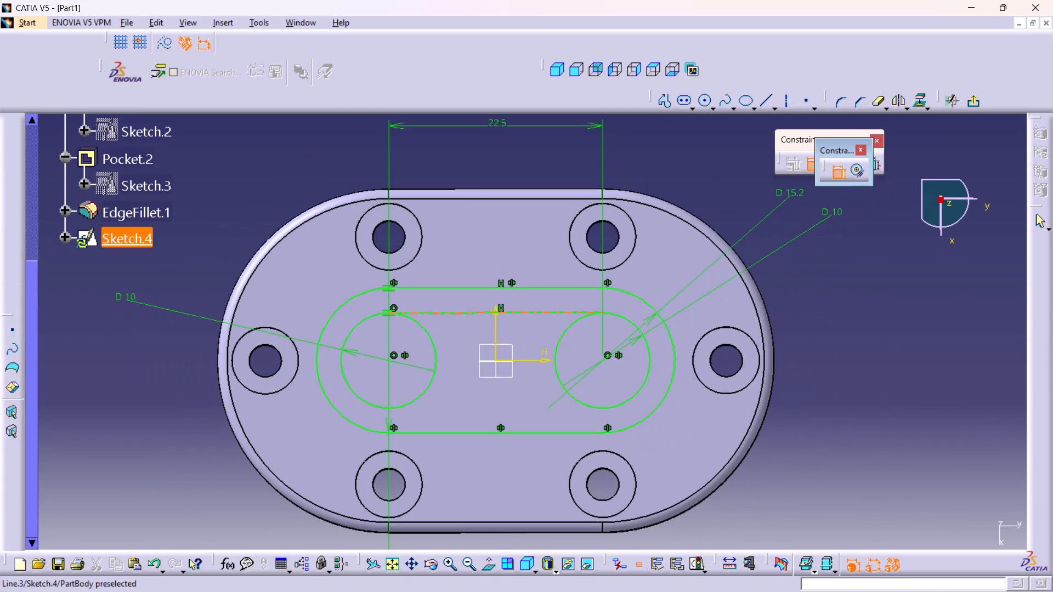
{"action": "left_click", "coordinate": [837, 172]}
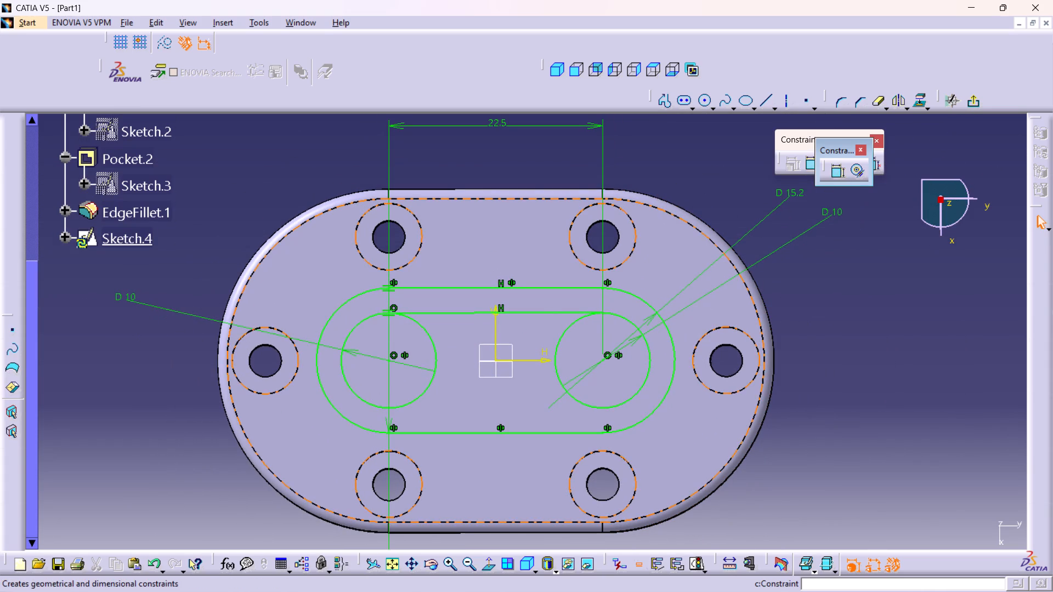
Mirror the inner tangent line about the sketch's horizontal axis to join the 10 mm circles on the opposite side.
{"action": "left_click", "coordinate": [545, 312]}
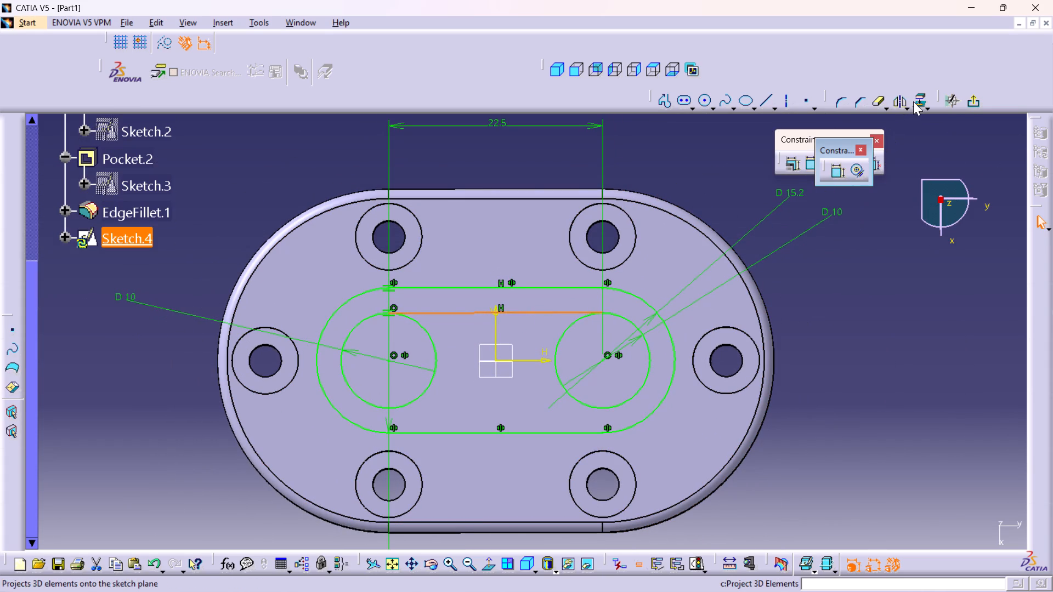
{"action": "left_click", "coordinate": [898, 94]}
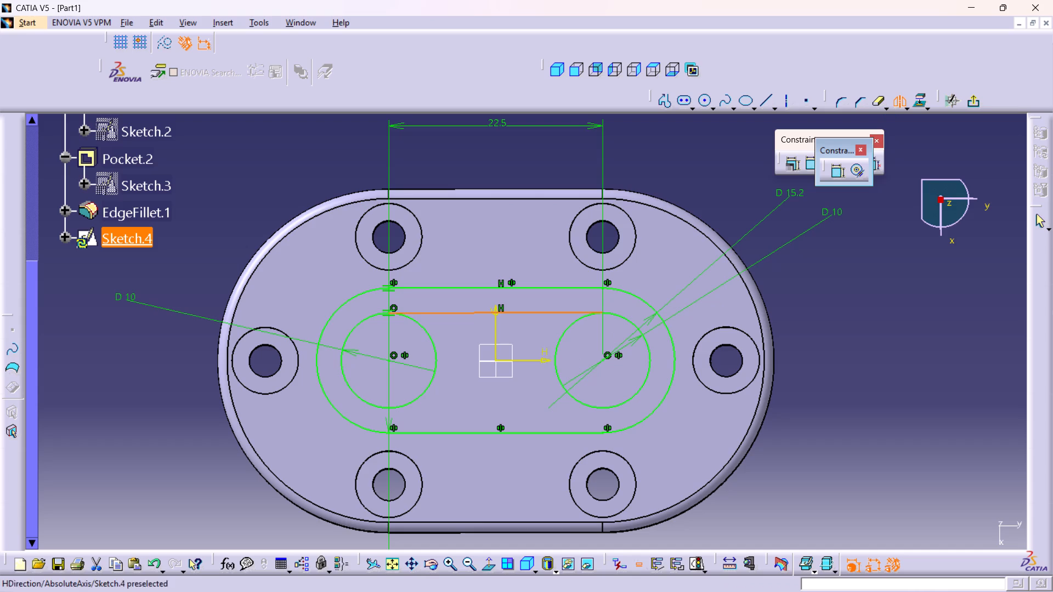
{"action": "left_click", "coordinate": [534, 358]}
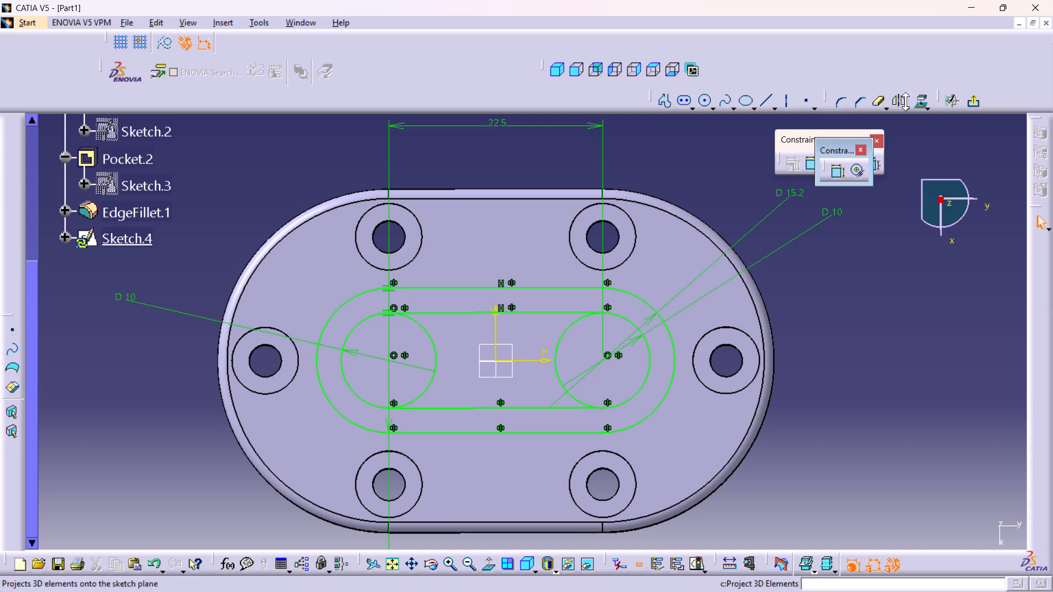
Trim away the inward-facing arcs of both 10 mm circles to leave a closed inner slot outline, and exit the sketch.
{"action": "double_click", "coordinate": [879, 102]}
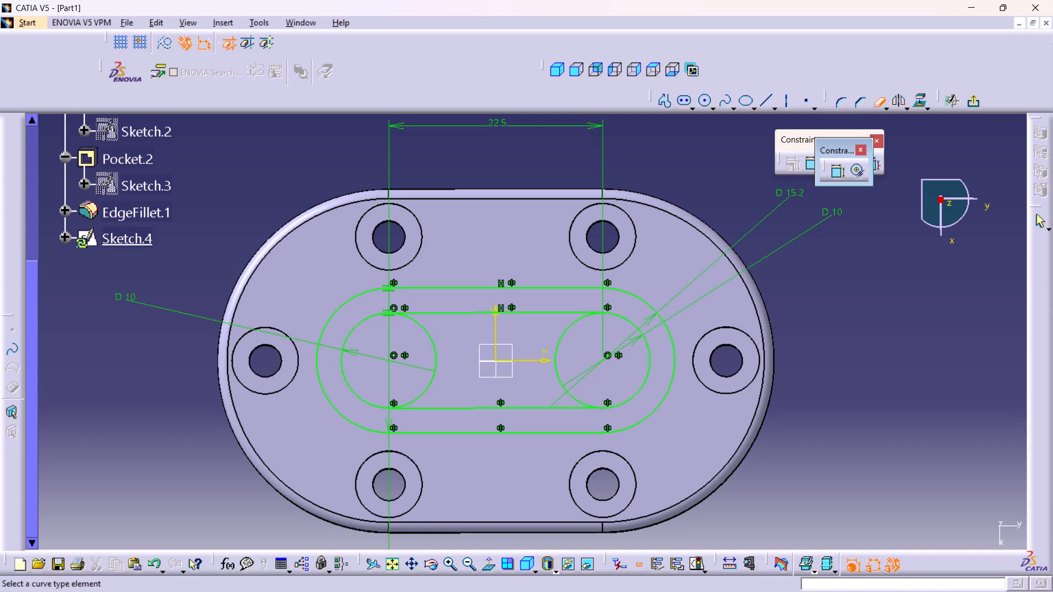
{"action": "left_click", "coordinate": [438, 352]}
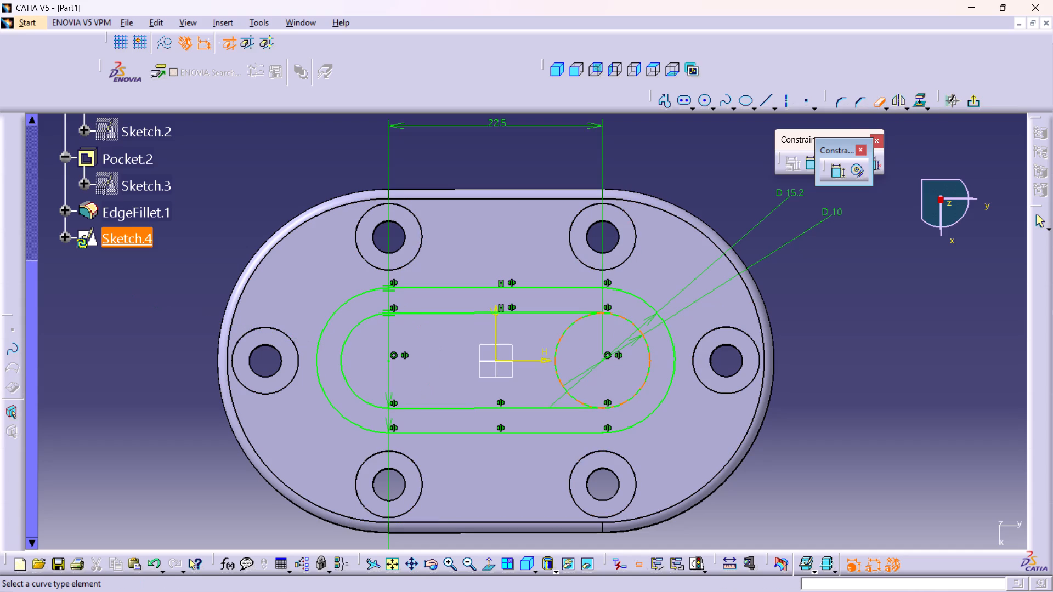
{"action": "left_click", "coordinate": [554, 365]}
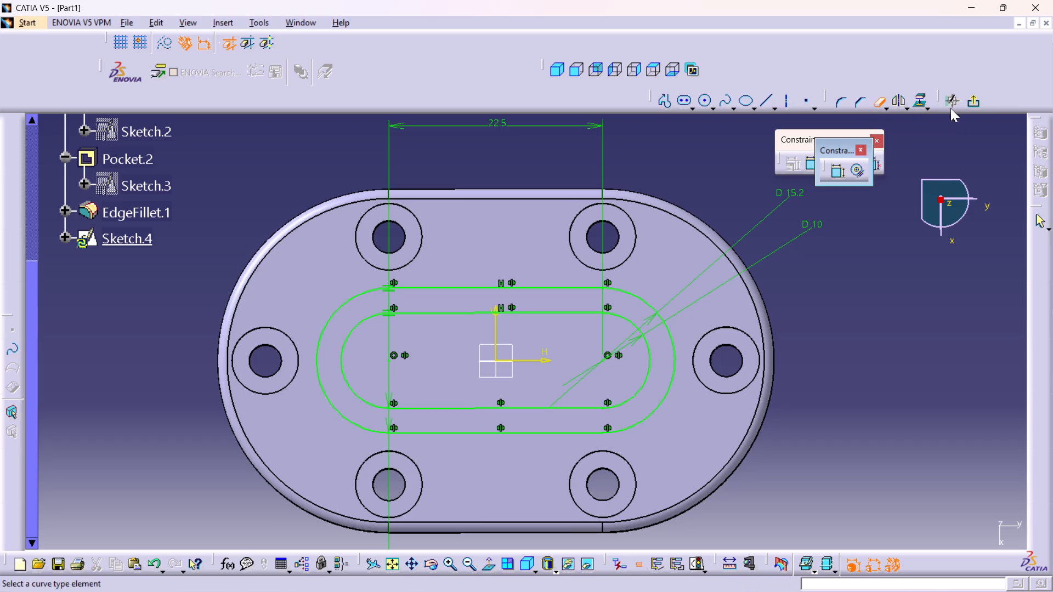
{"action": "left_click", "coordinate": [976, 95]}
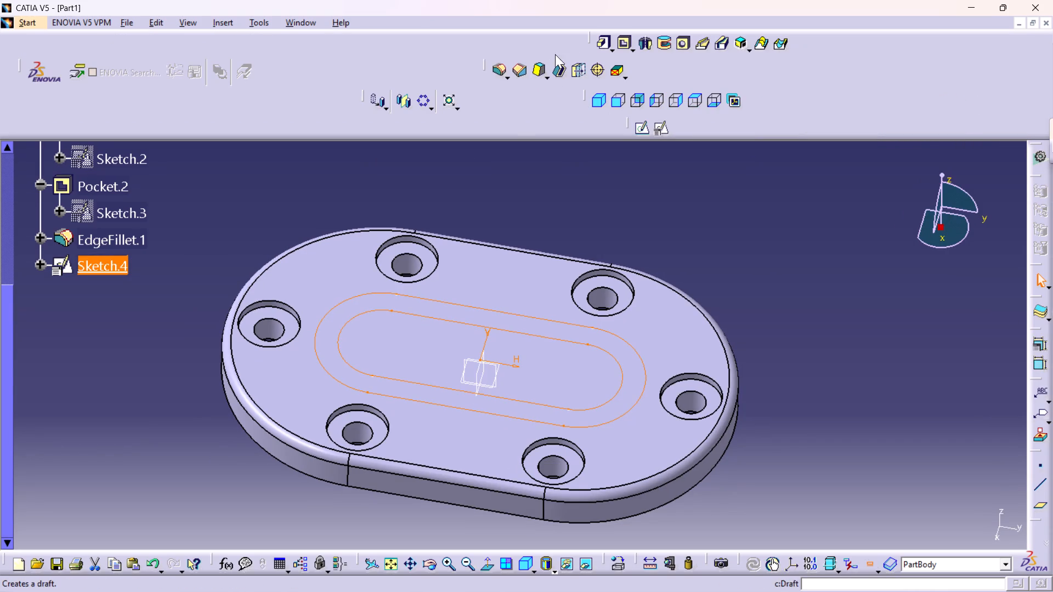
Start a Pad from the concentric slot sketch and open its length for editing.
{"action": "left_click", "coordinate": [606, 37]}
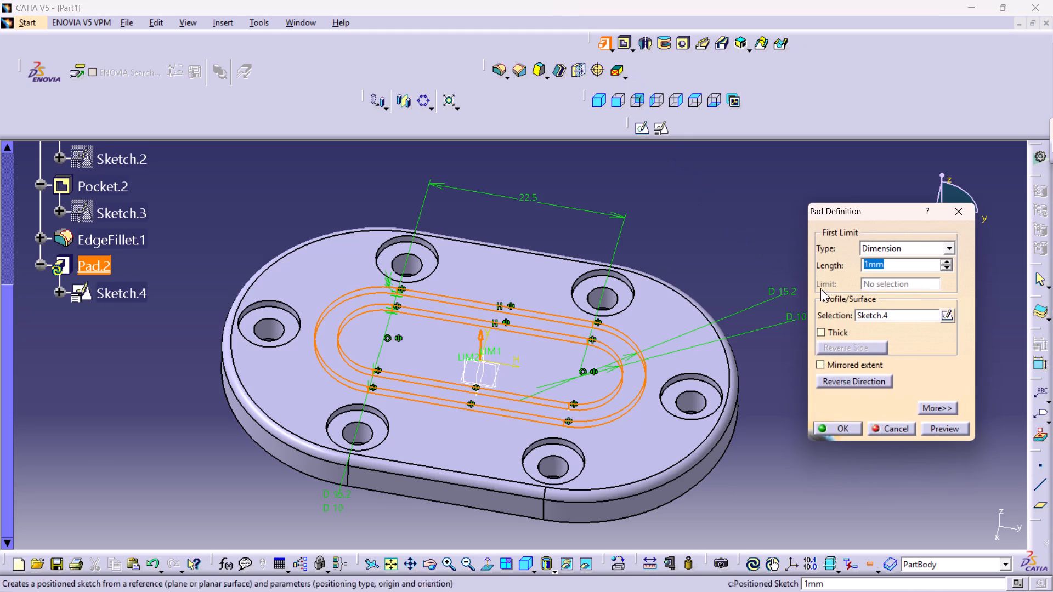
{"action": "double_click", "coordinate": [887, 261]}
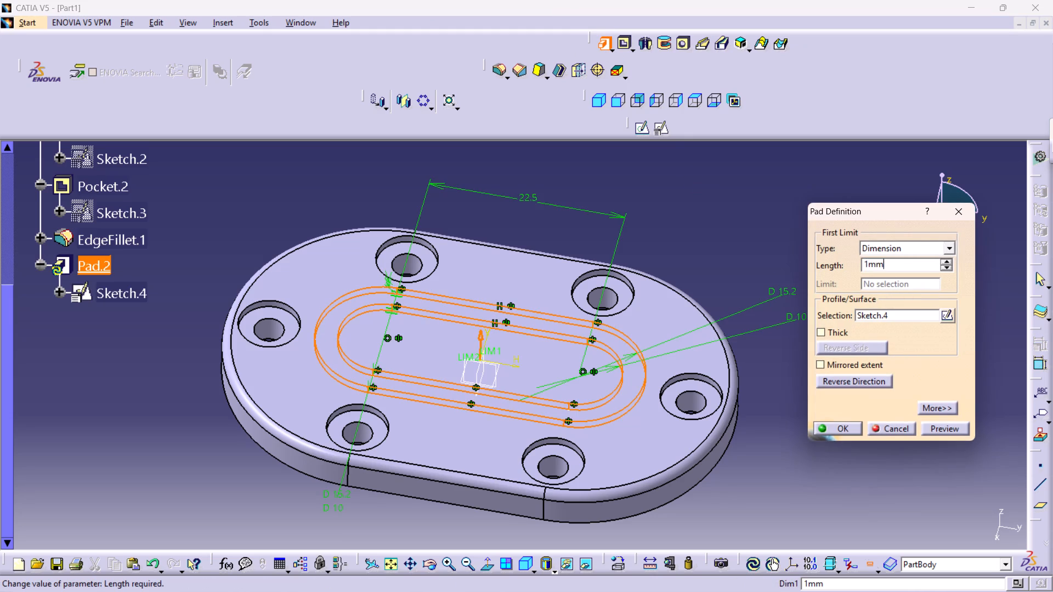
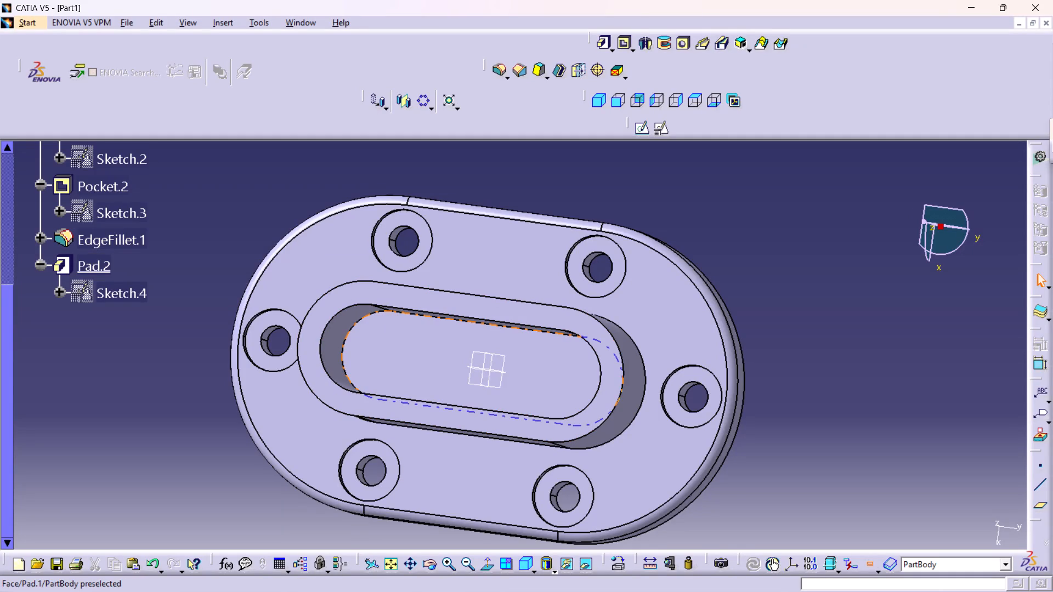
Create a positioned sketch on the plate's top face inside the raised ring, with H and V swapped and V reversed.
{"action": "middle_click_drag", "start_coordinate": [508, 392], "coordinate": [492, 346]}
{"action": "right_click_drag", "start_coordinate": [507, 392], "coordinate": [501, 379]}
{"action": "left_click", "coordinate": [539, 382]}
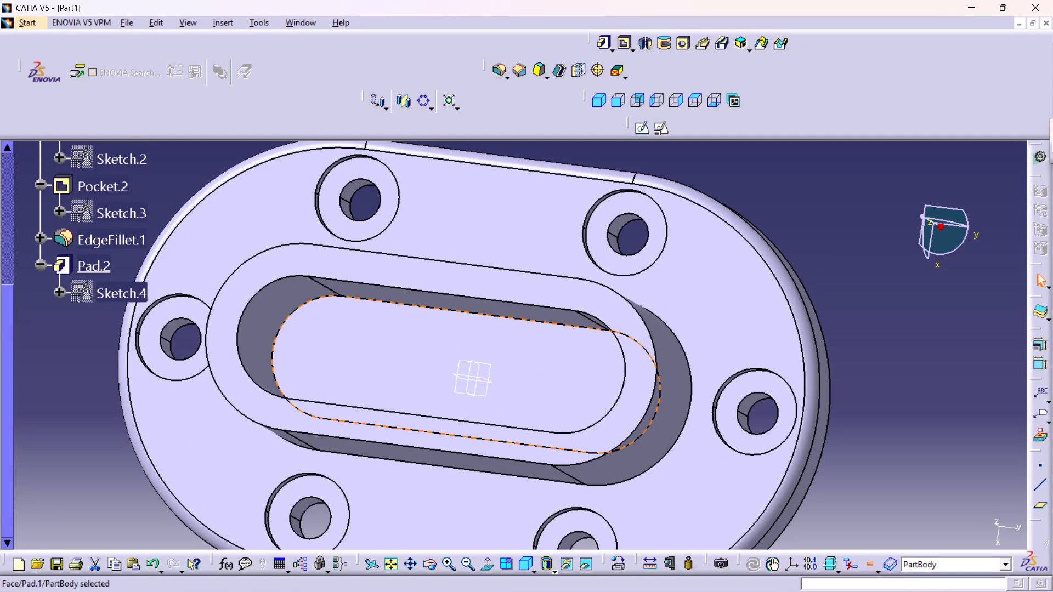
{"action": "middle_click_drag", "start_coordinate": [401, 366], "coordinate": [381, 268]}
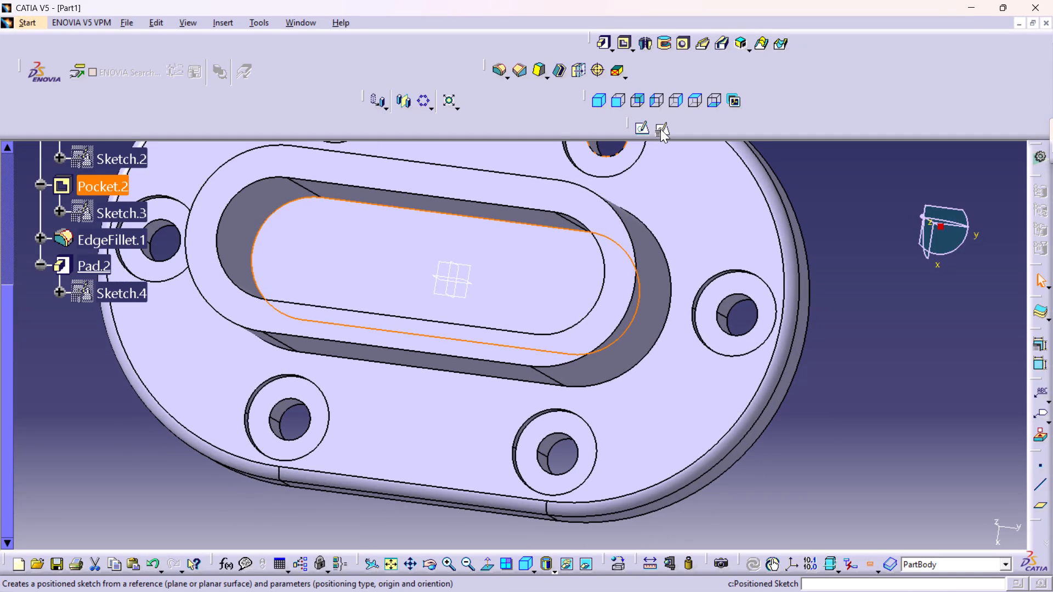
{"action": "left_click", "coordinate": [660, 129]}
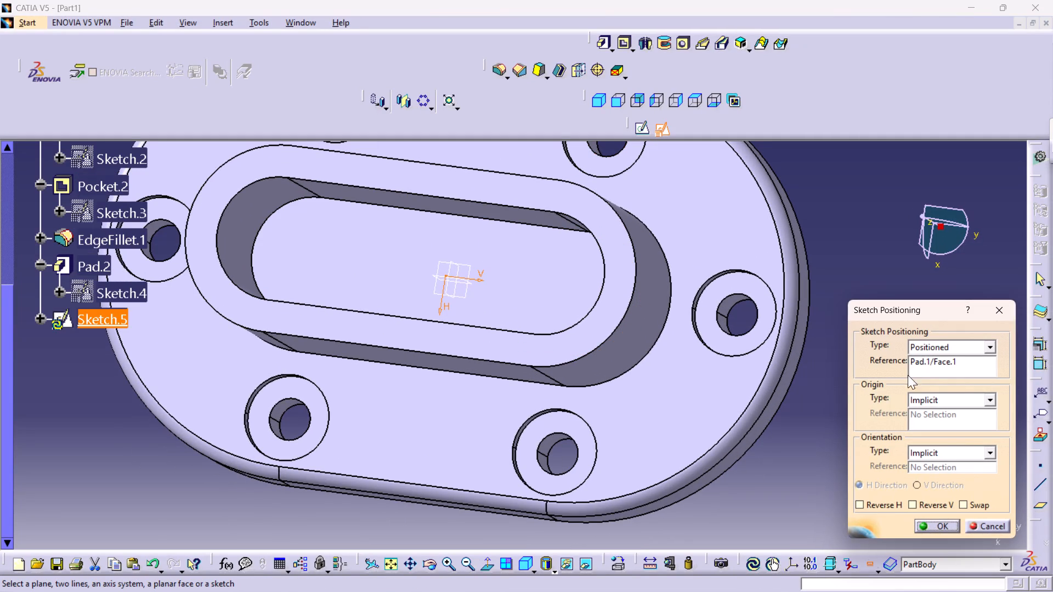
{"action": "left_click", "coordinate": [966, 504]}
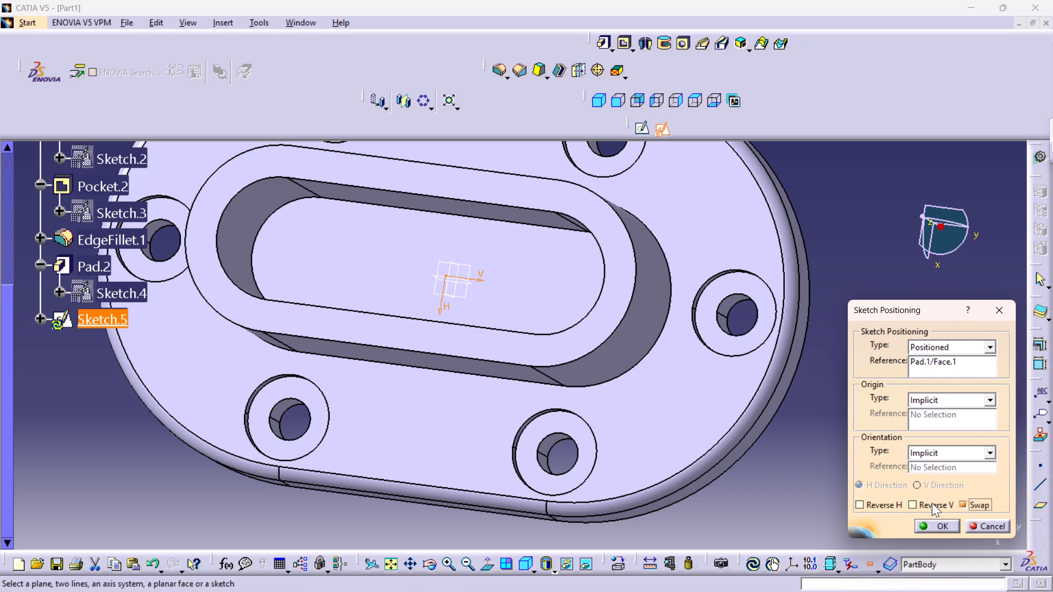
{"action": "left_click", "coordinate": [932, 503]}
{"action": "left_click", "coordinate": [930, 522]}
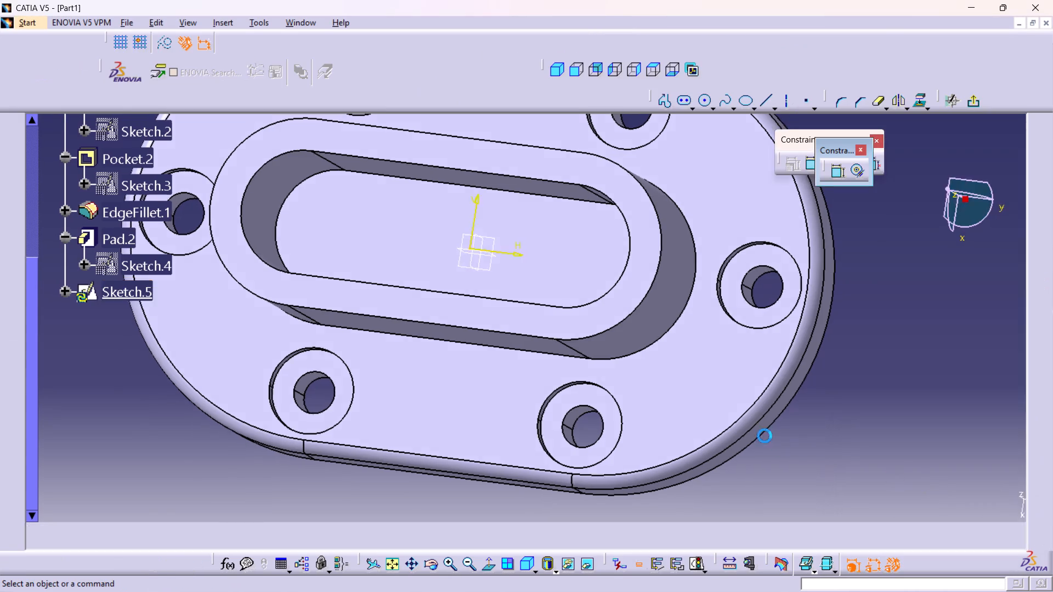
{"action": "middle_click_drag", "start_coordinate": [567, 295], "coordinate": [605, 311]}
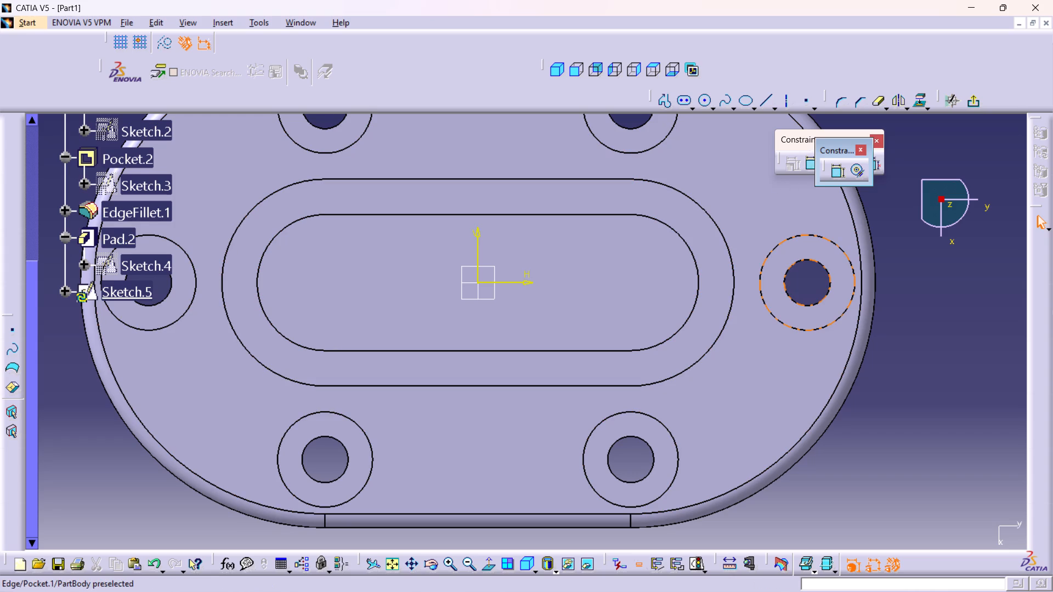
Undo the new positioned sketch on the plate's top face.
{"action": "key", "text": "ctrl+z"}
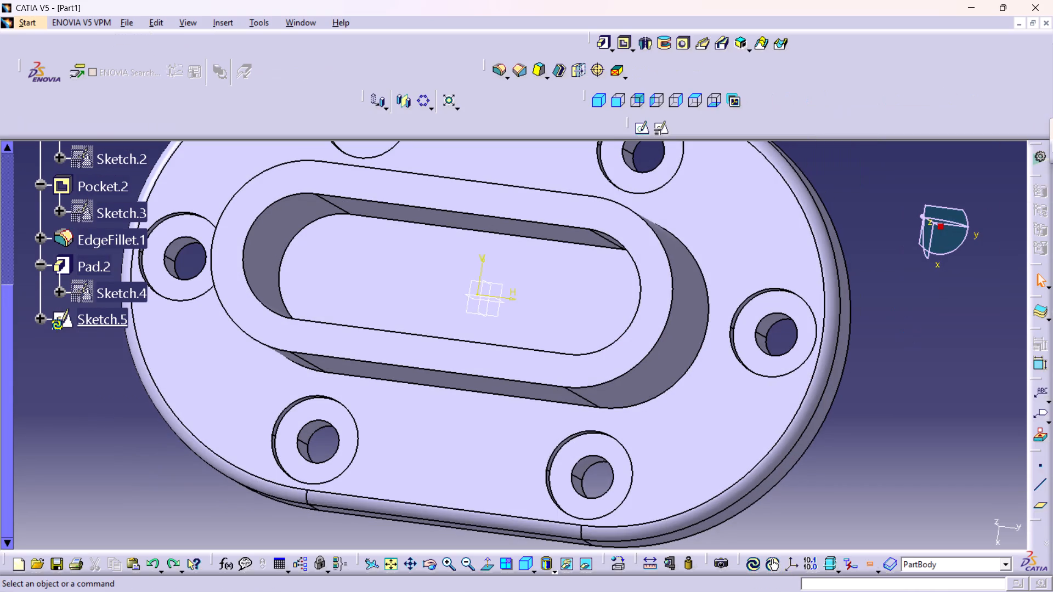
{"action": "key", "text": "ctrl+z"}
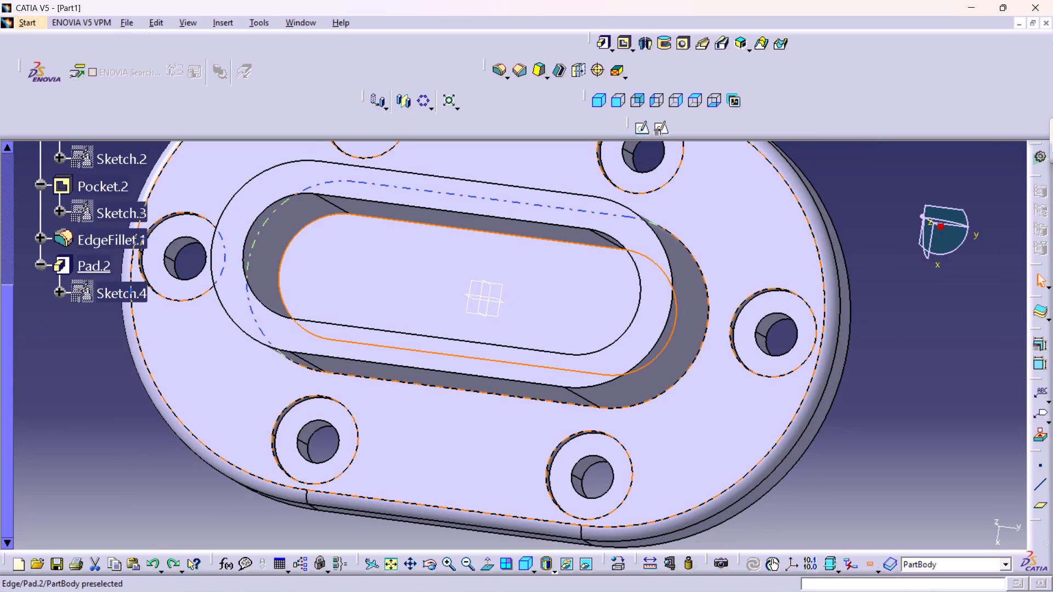
Deactivate Pad.2, the raised slot ring, together with its aggregated elements.
{"action": "right_click", "coordinate": [92, 262]}
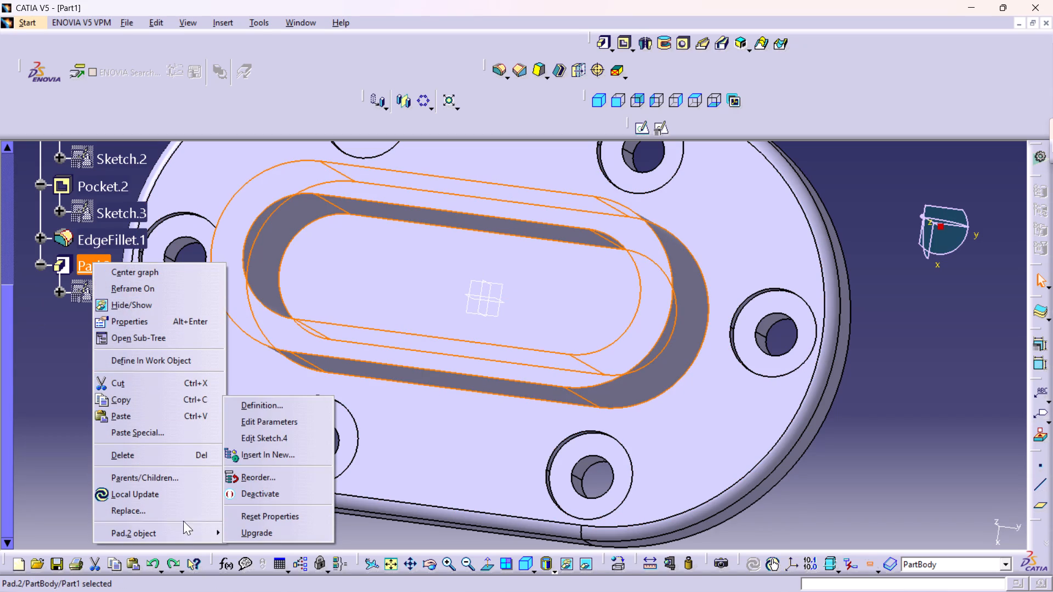
{"action": "left_click", "coordinate": [234, 497]}
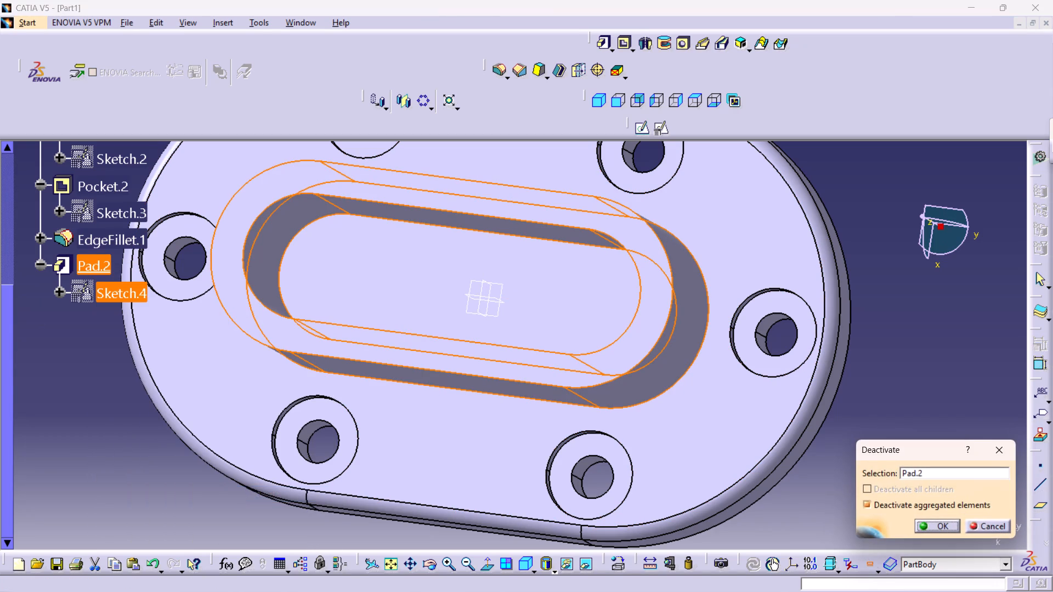
{"action": "left_click", "coordinate": [942, 521]}
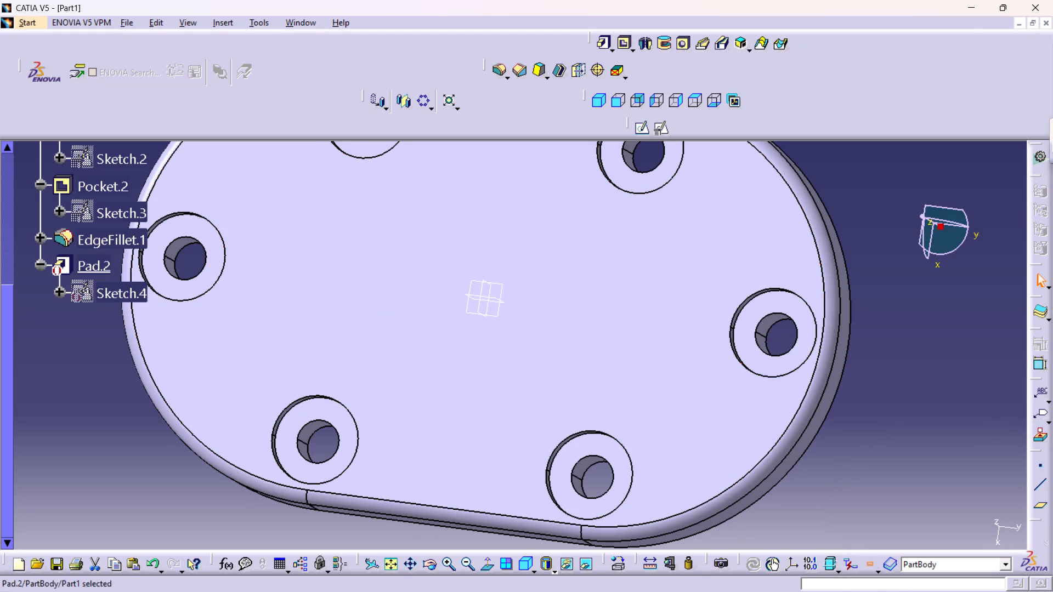
Create a positioned sketch on the plate's top face with implicit origin, H and V swapped and V reversed.
{"action": "left_click", "coordinate": [524, 561]}
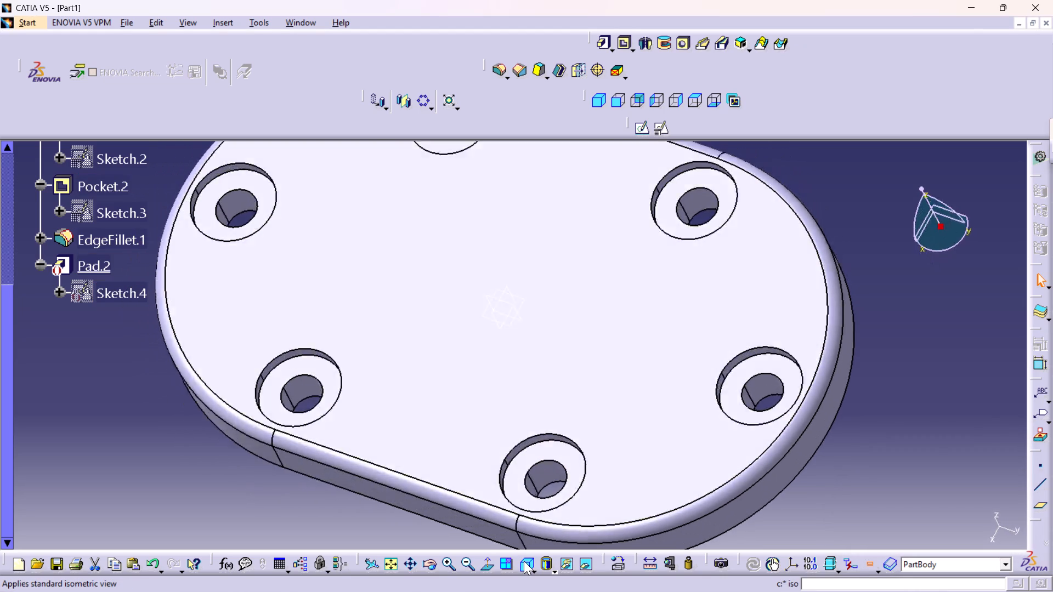
{"action": "left_click", "coordinate": [577, 347]}
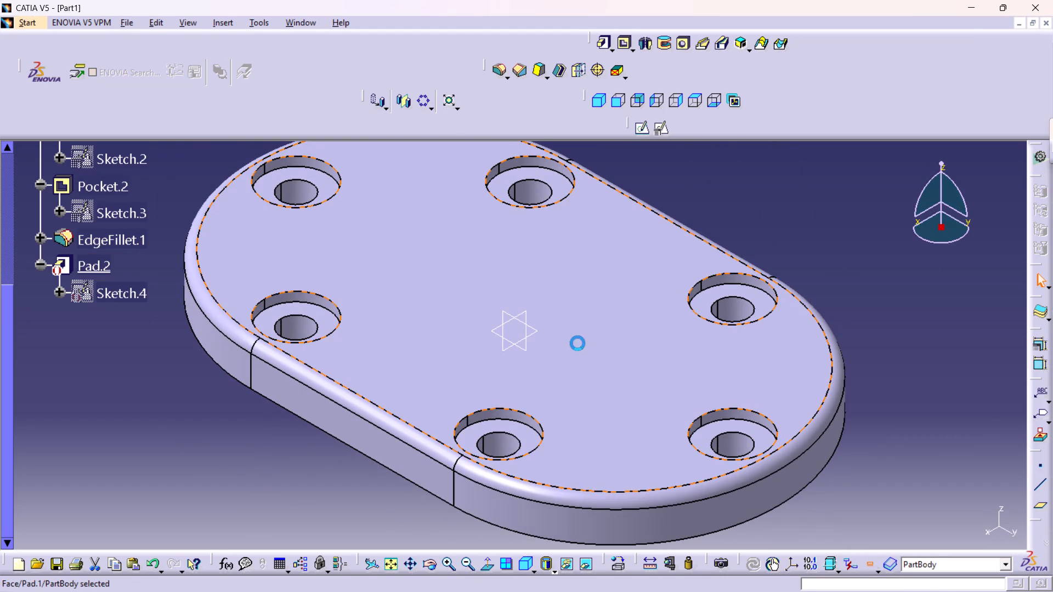
{"action": "left_click", "coordinate": [666, 129]}
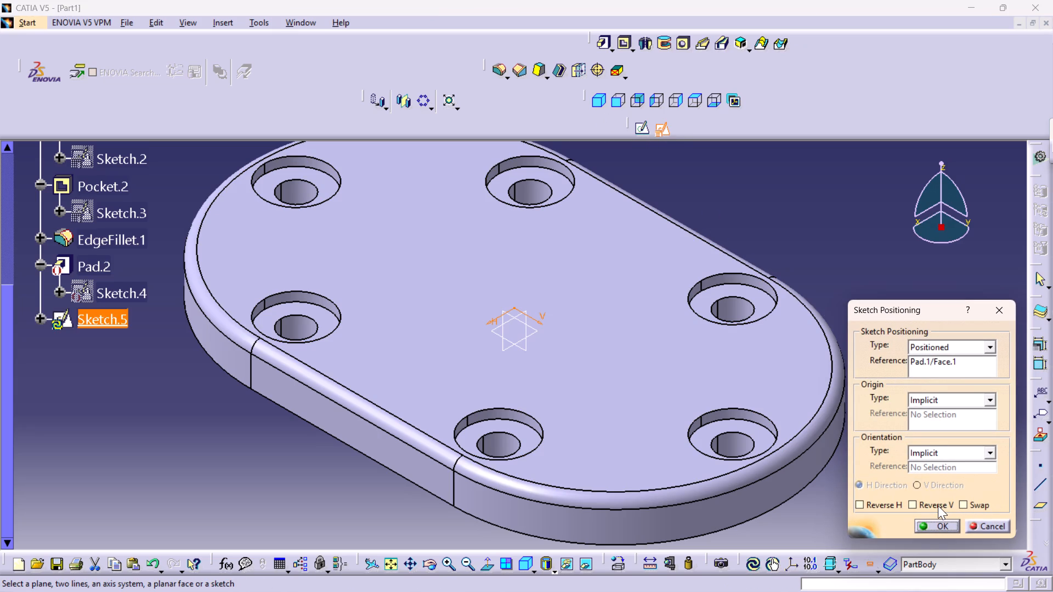
{"action": "left_click", "coordinate": [965, 501]}
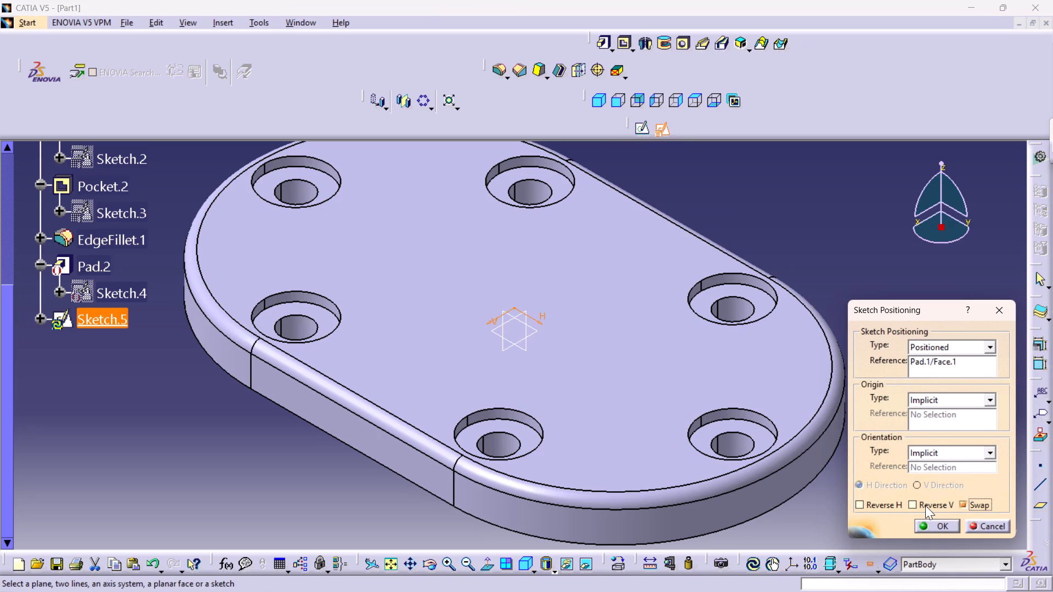
{"action": "left_click", "coordinate": [925, 505]}
{"action": "left_click", "coordinate": [935, 526]}
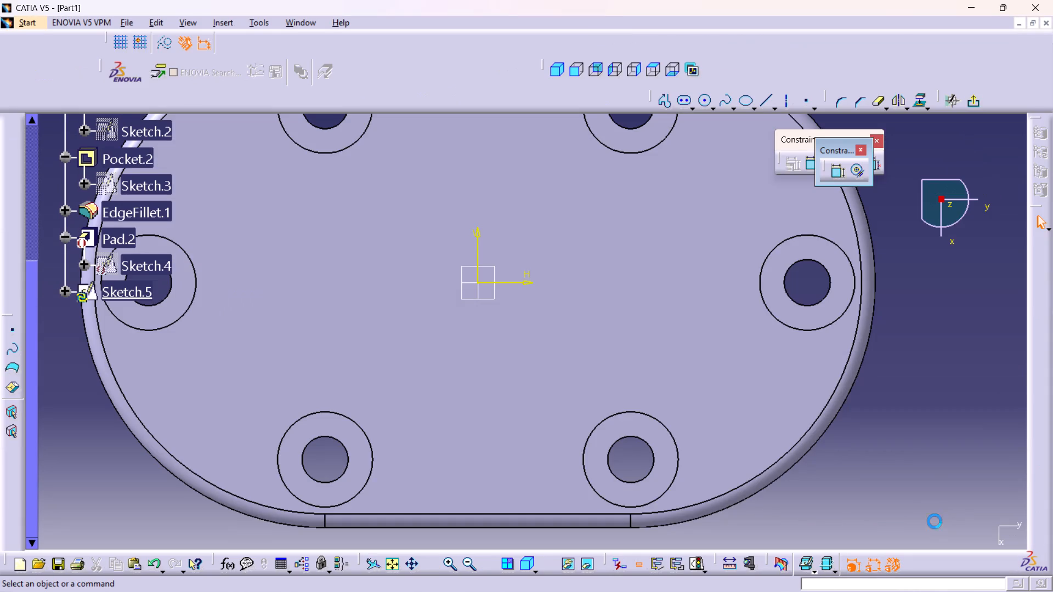
Sketch two circles about 7.1 mm and 7.4 mm in diameter, centred on the horizontal axis on opposite sides of the origin.
{"action": "middle_click_drag", "start_coordinate": [514, 251], "coordinate": [526, 277]}
{"action": "right_click", "coordinate": [514, 251]}
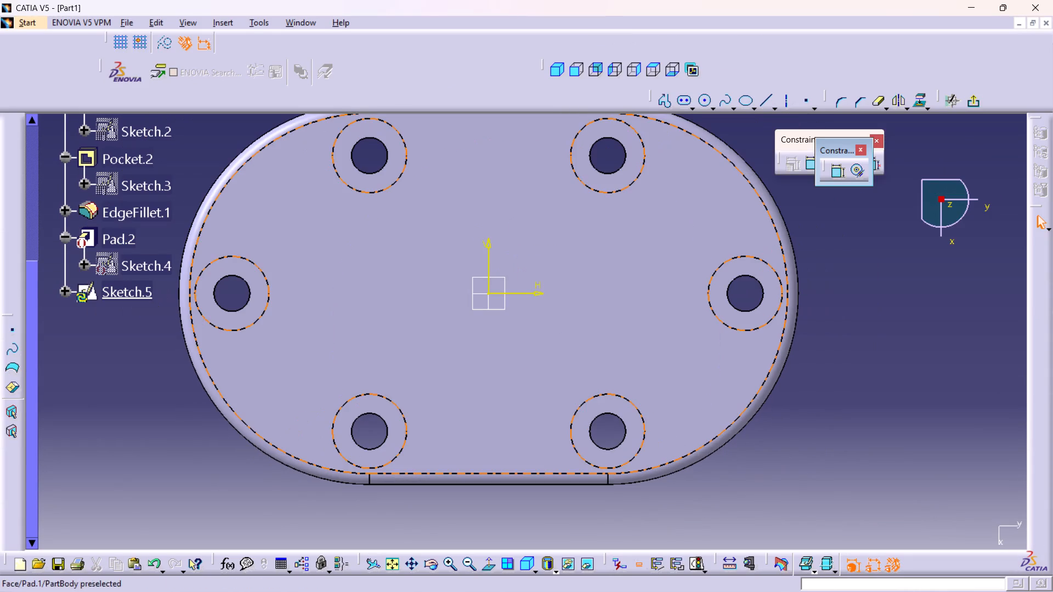
{"action": "double_click", "coordinate": [701, 98]}
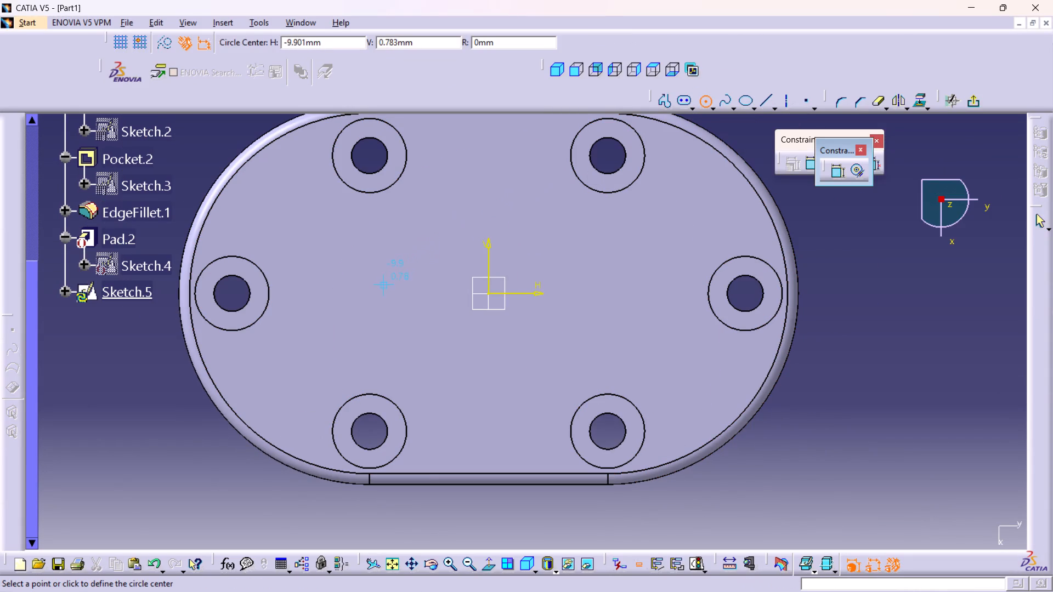
{"action": "left_click", "coordinate": [378, 293]}
{"action": "left_click", "coordinate": [404, 321]}
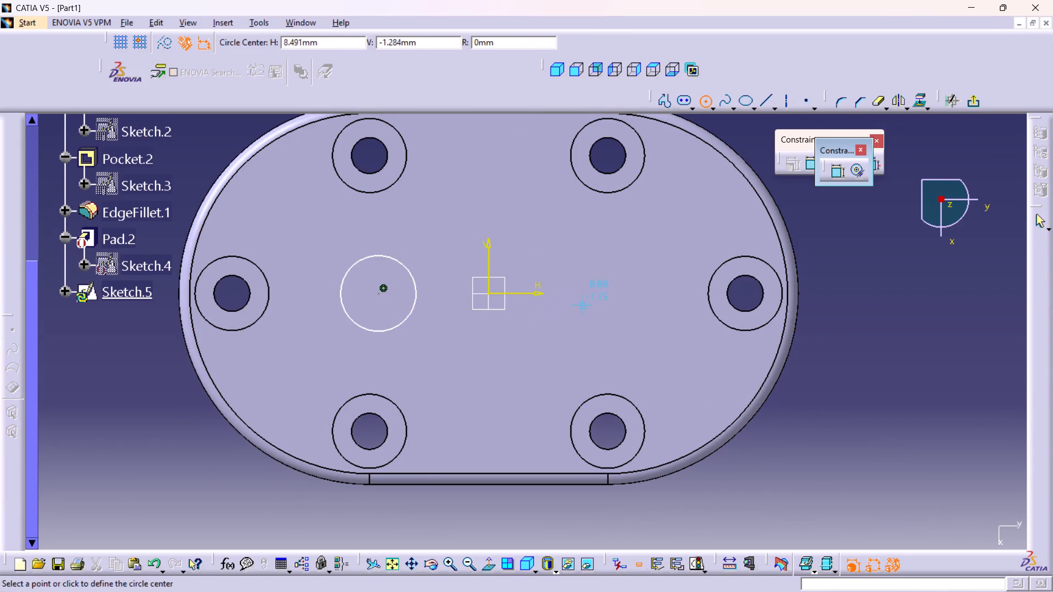
{"action": "left_click", "coordinate": [605, 294]}
{"action": "left_click", "coordinate": [624, 329]}
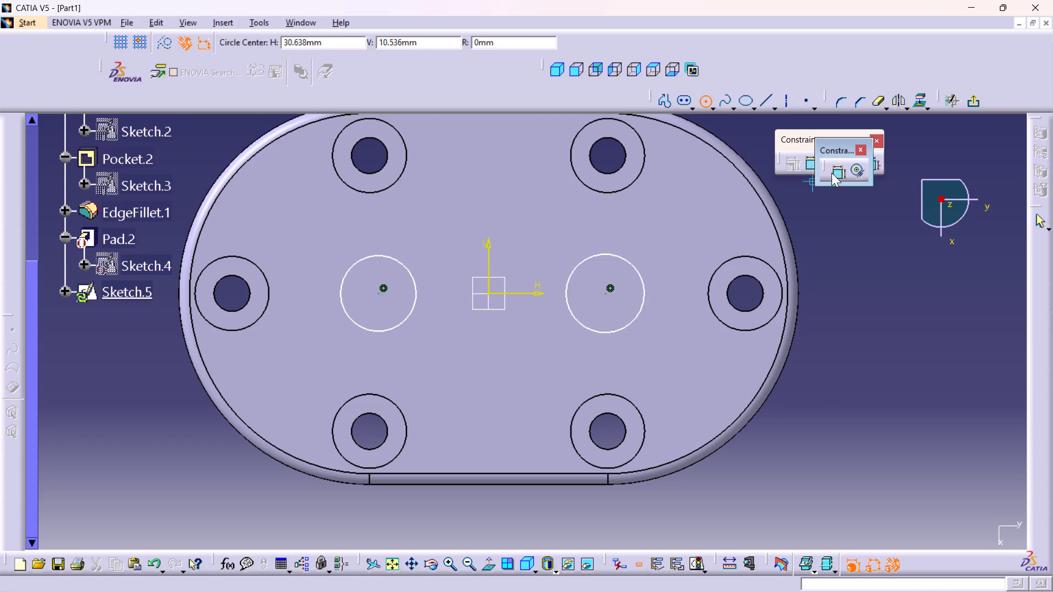
Sketch a horizontal line about 21.4 mm long above the two circles, spanning from centre to centre.
{"action": "double_click", "coordinate": [669, 103]}
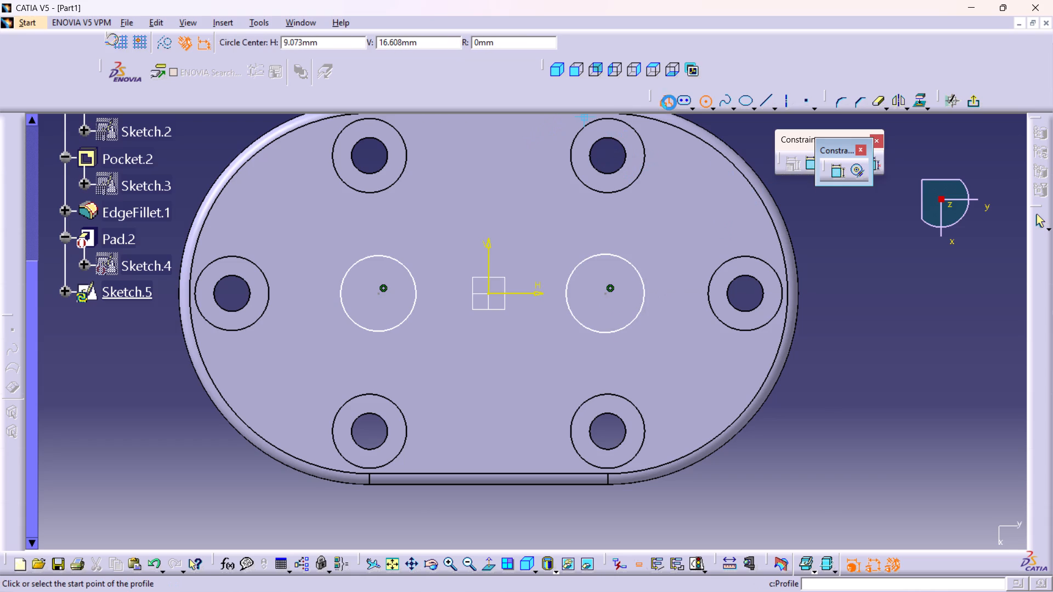
{"action": "left_click", "coordinate": [378, 225]}
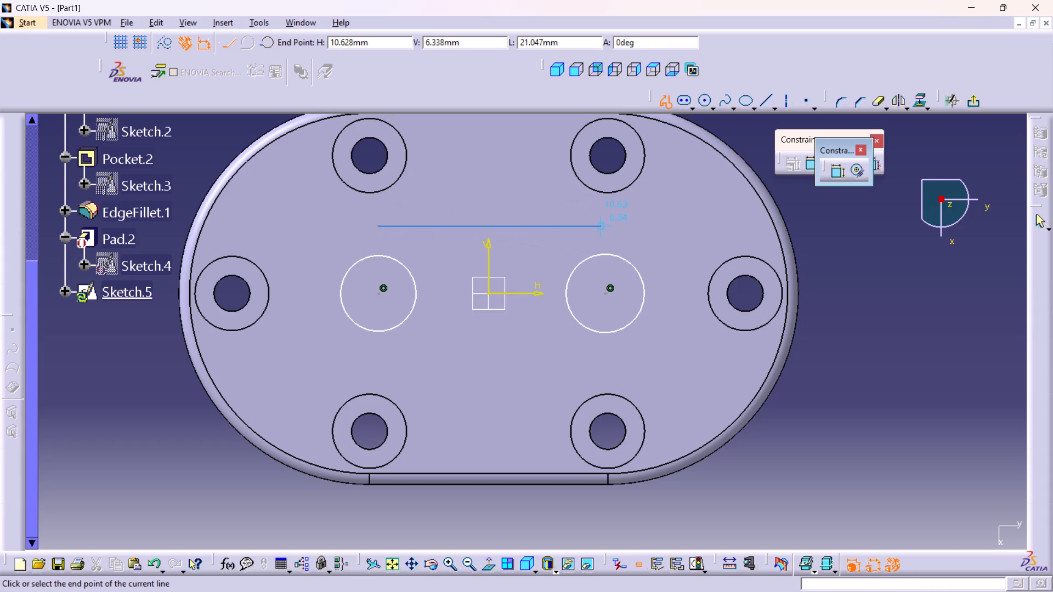
{"action": "left_click", "coordinate": [608, 226]}
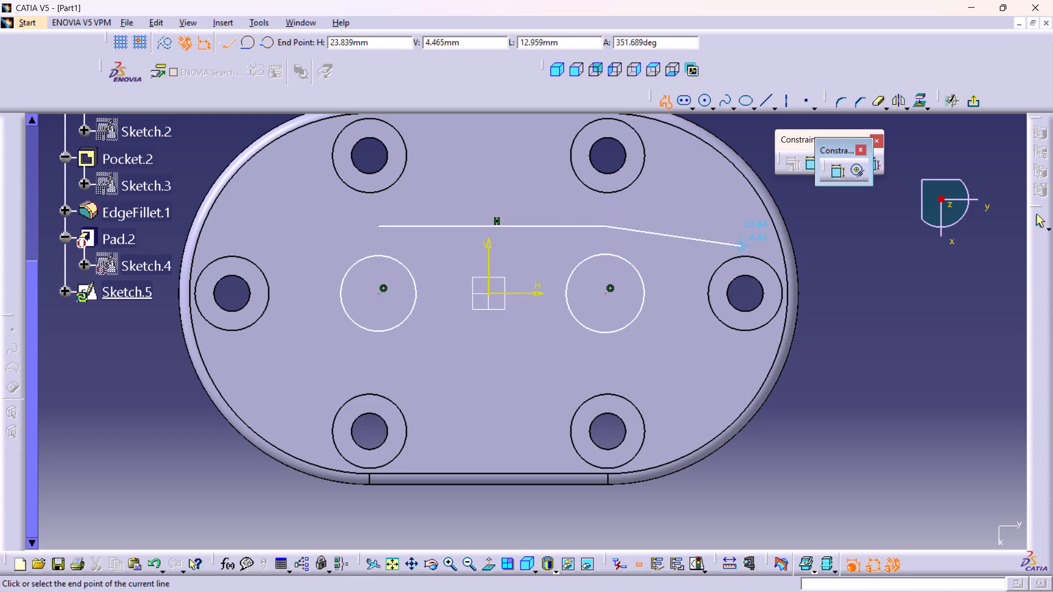
{"action": "left_click", "coordinate": [1041, 224]}
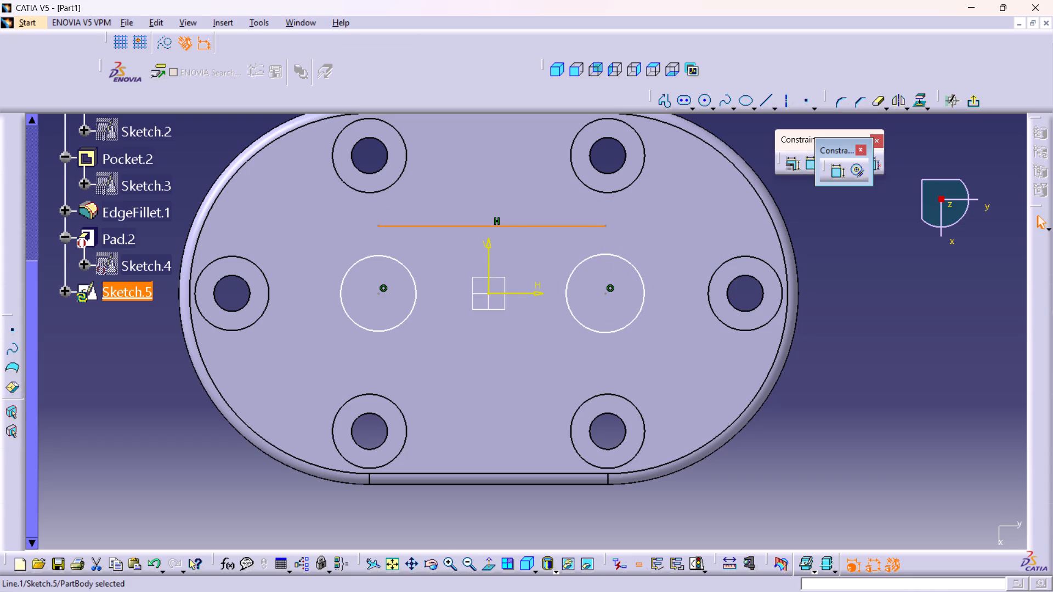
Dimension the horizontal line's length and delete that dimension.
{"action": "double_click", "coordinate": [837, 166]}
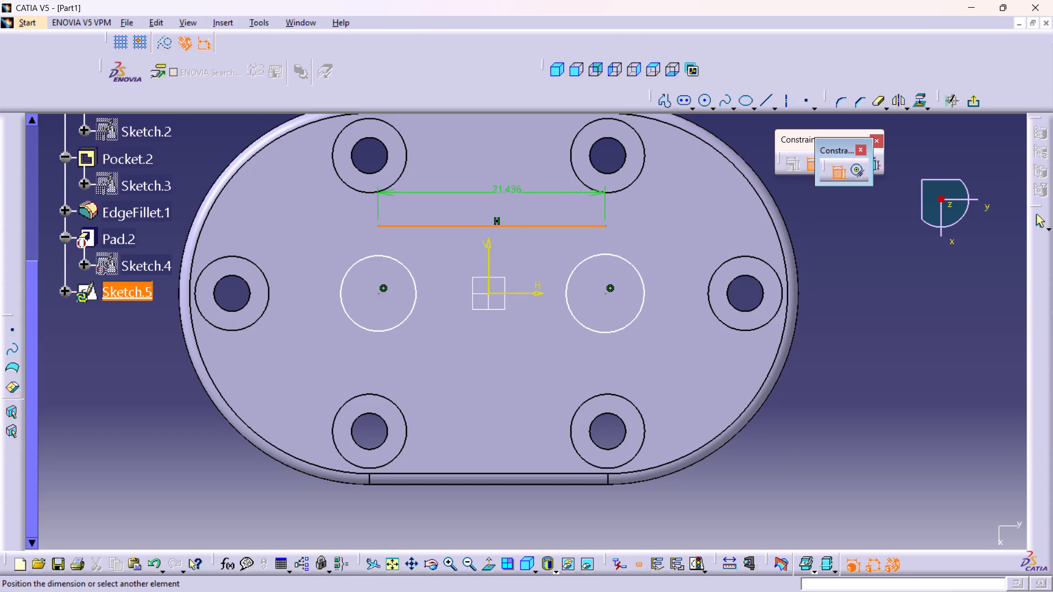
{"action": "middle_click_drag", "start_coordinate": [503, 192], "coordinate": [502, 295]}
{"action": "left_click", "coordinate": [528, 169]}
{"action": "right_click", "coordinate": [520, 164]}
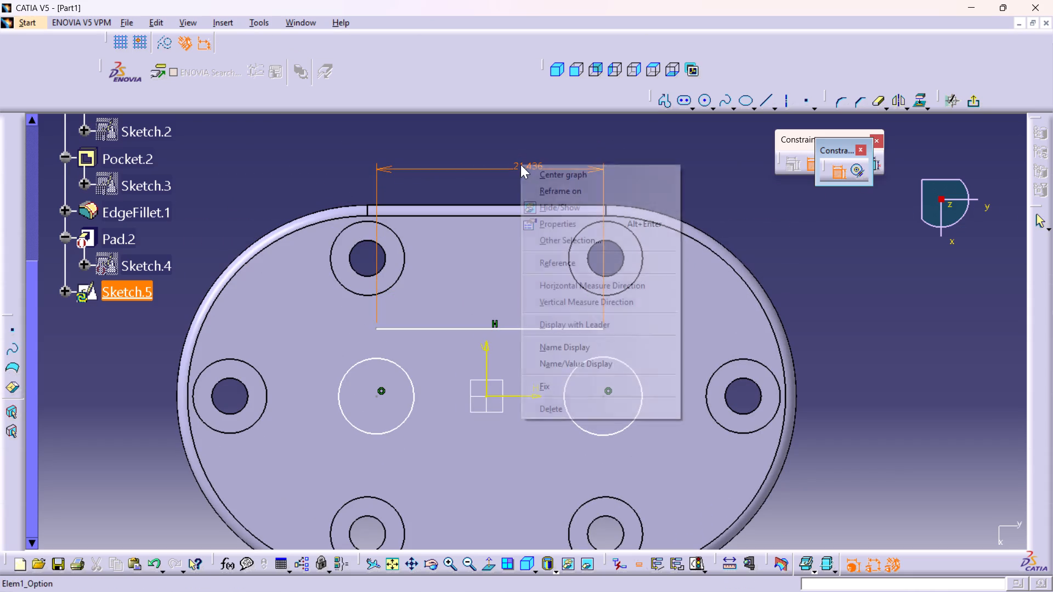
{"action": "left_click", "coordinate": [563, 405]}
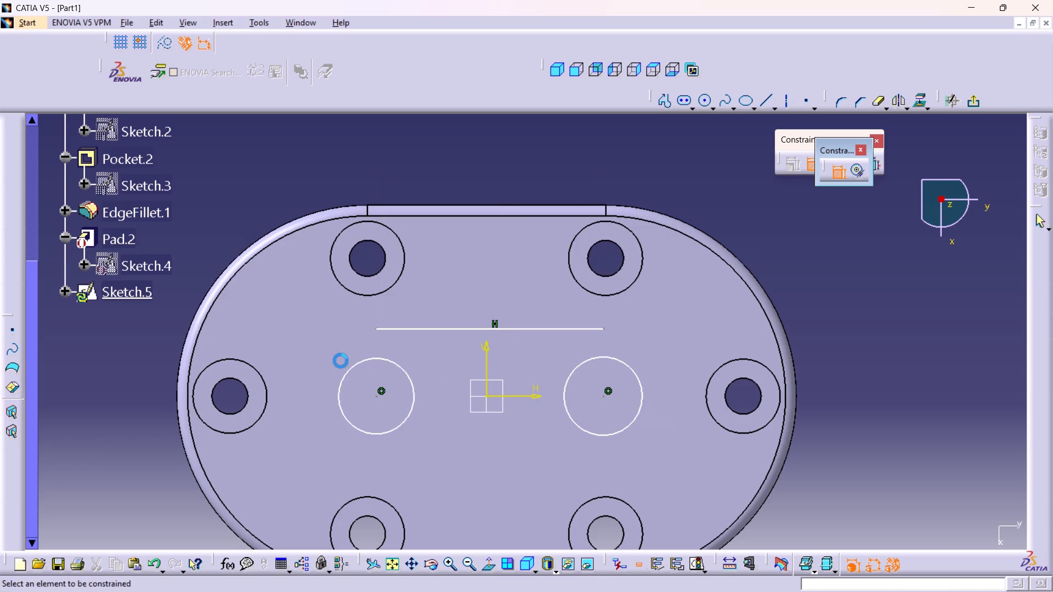
Dimension the circle on the negative side of the horizontal axis with a 10 mm diameter.
{"action": "left_click", "coordinate": [352, 366]}
{"action": "left_click", "coordinate": [237, 195]}
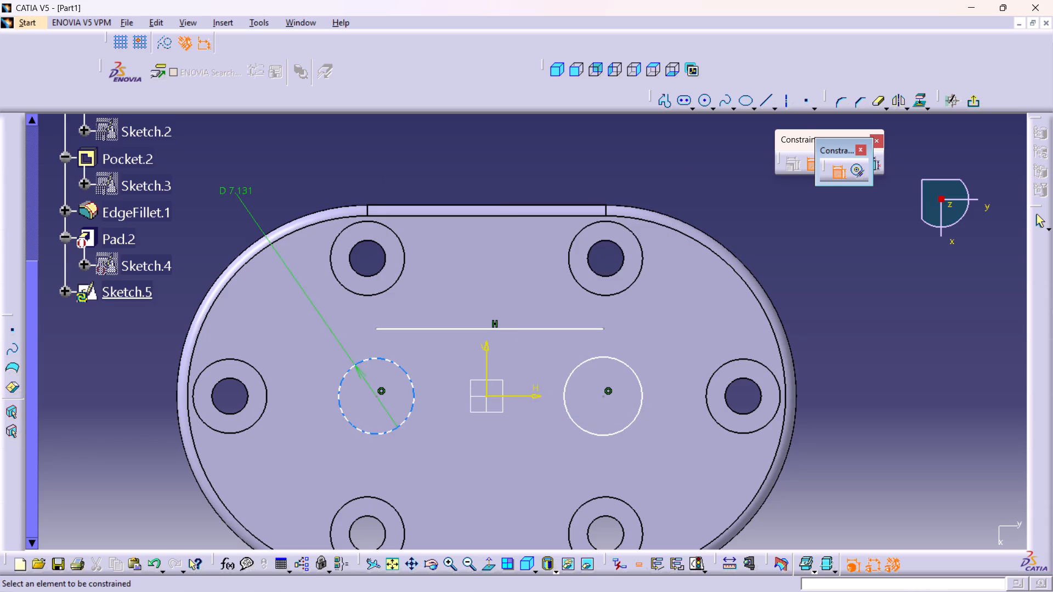
{"action": "double_click", "coordinate": [235, 186]}
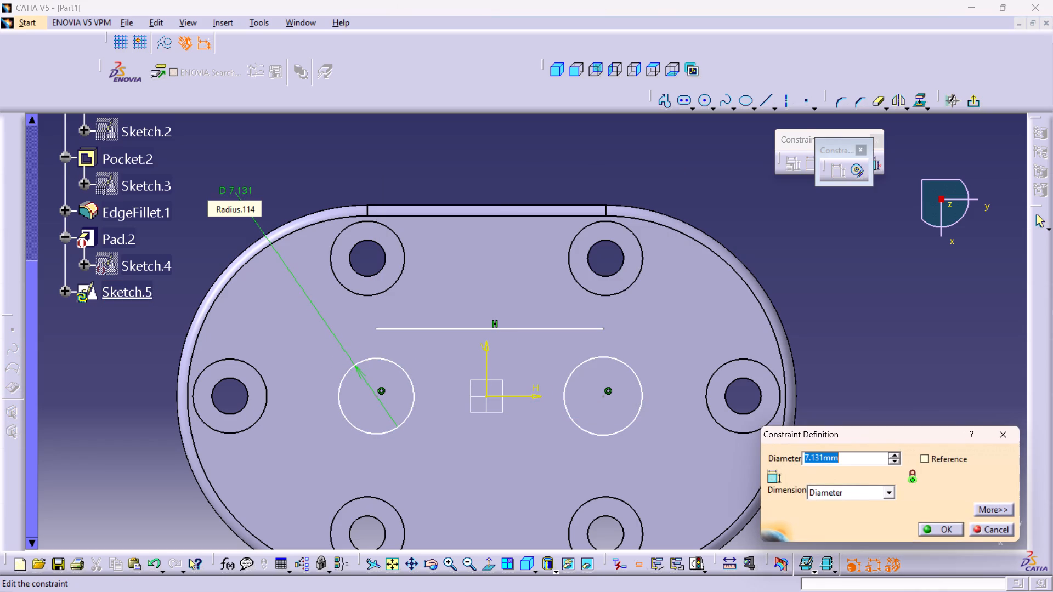
{"action": "type", "text": "10"}
{"action": "key", "text": "Return"}
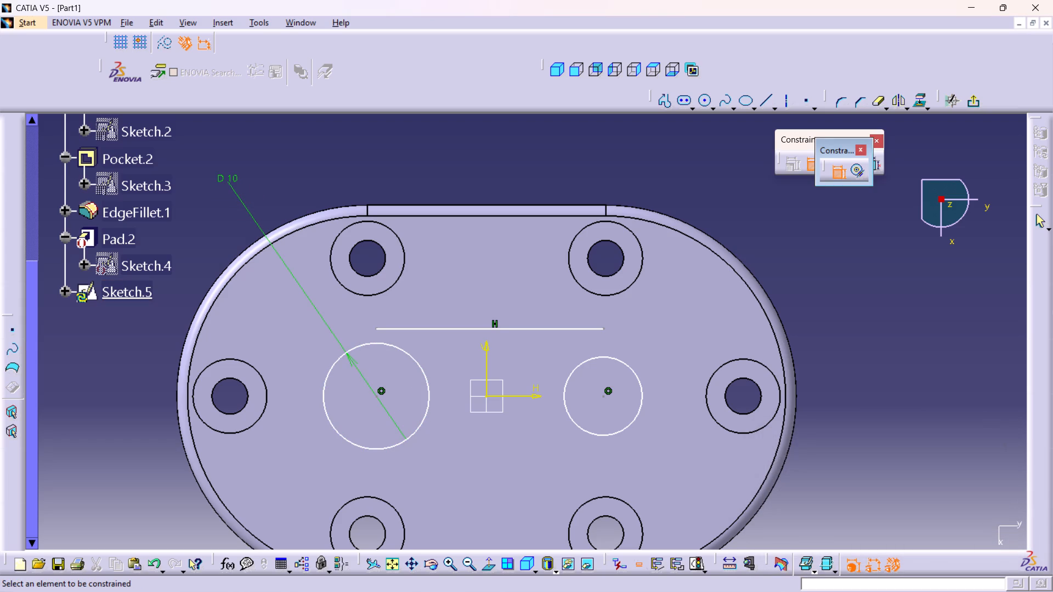
Dimension the circle on the positive side of the horizontal axis with a 10 mm diameter.
{"action": "left_click", "coordinate": [642, 380]}
{"action": "left_click", "coordinate": [774, 240]}
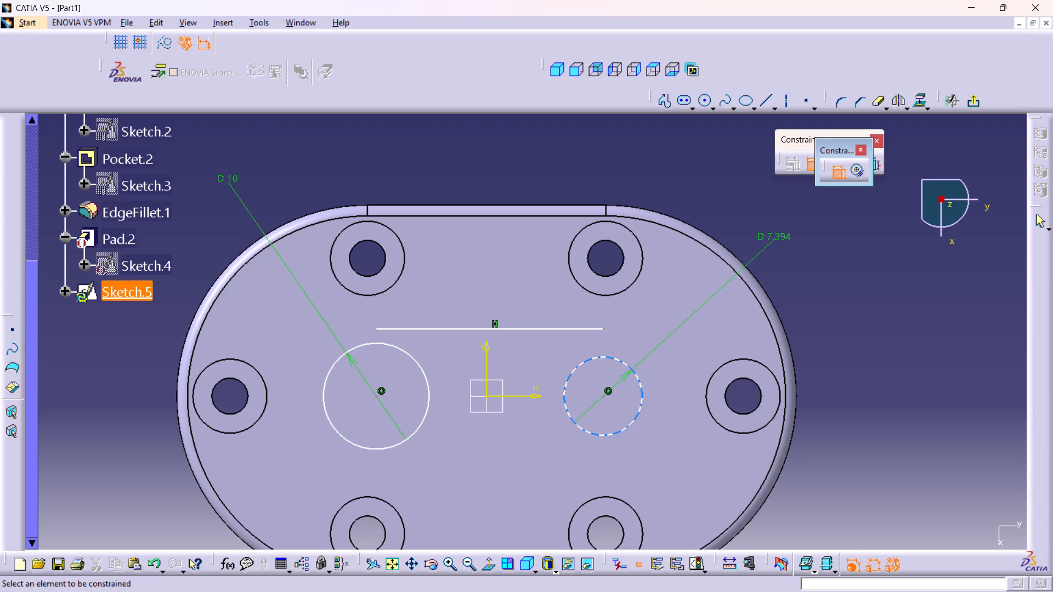
{"action": "double_click", "coordinate": [775, 231]}
{"action": "type", "text": "10"}
{"action": "key", "text": "Return"}
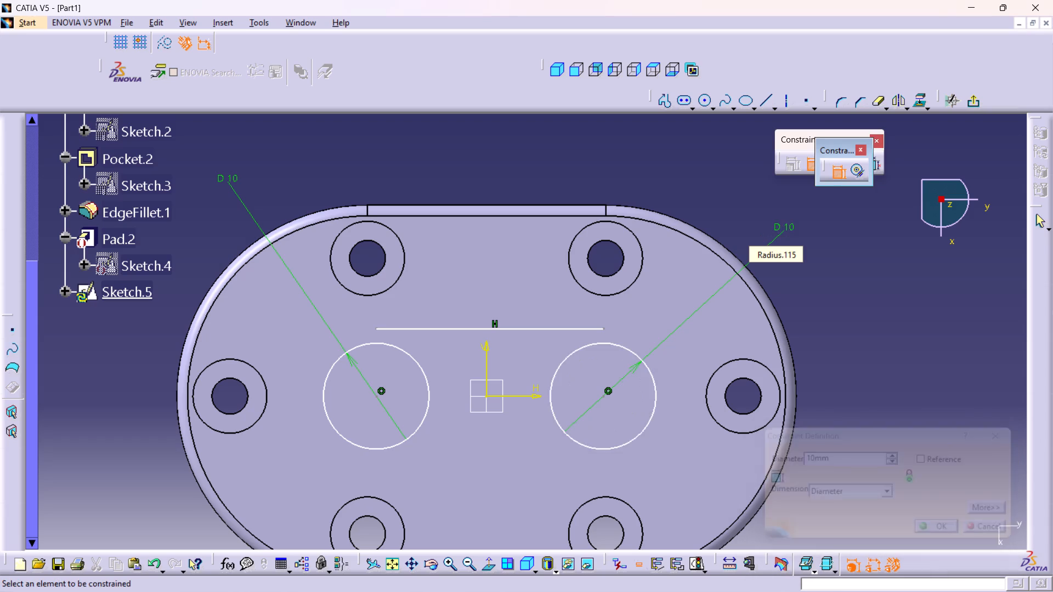
Constrain the horizontal line's negative-side endpoint coincident with the 10 mm circle below it.
{"action": "left_click", "coordinate": [377, 327]}
{"action": "left_click", "coordinate": [371, 345]}
{"action": "right_click", "coordinate": [256, 350]}
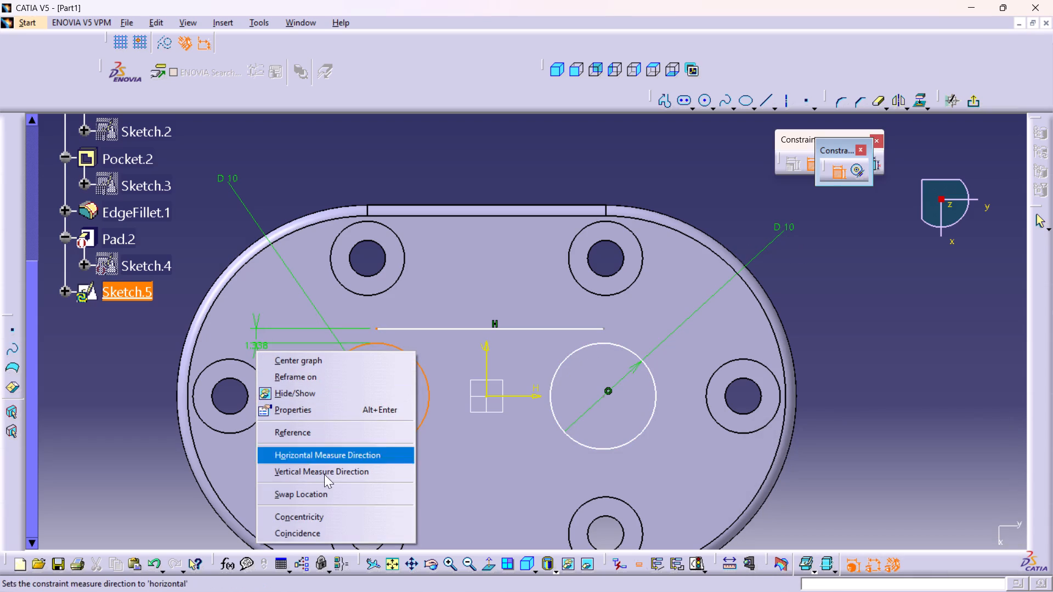
{"action": "left_click", "coordinate": [307, 530]}
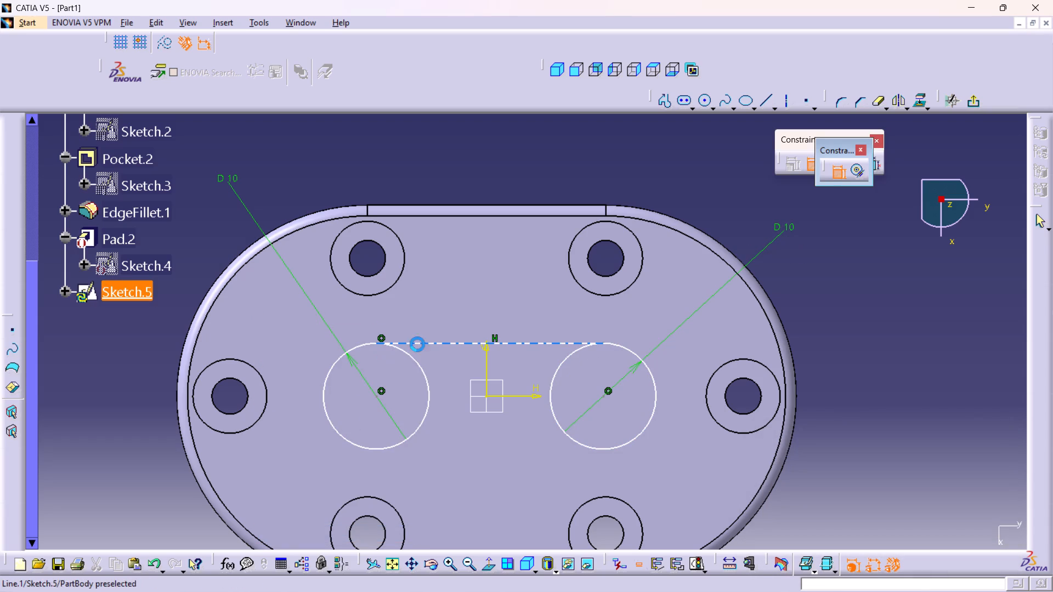
Constrain the horizontal line tangent to the 10 mm circle on the negative side of the horizontal axis.
{"action": "left_click", "coordinate": [422, 343]}
{"action": "left_click", "coordinate": [418, 361]}
{"action": "right_click", "coordinate": [179, 351]}
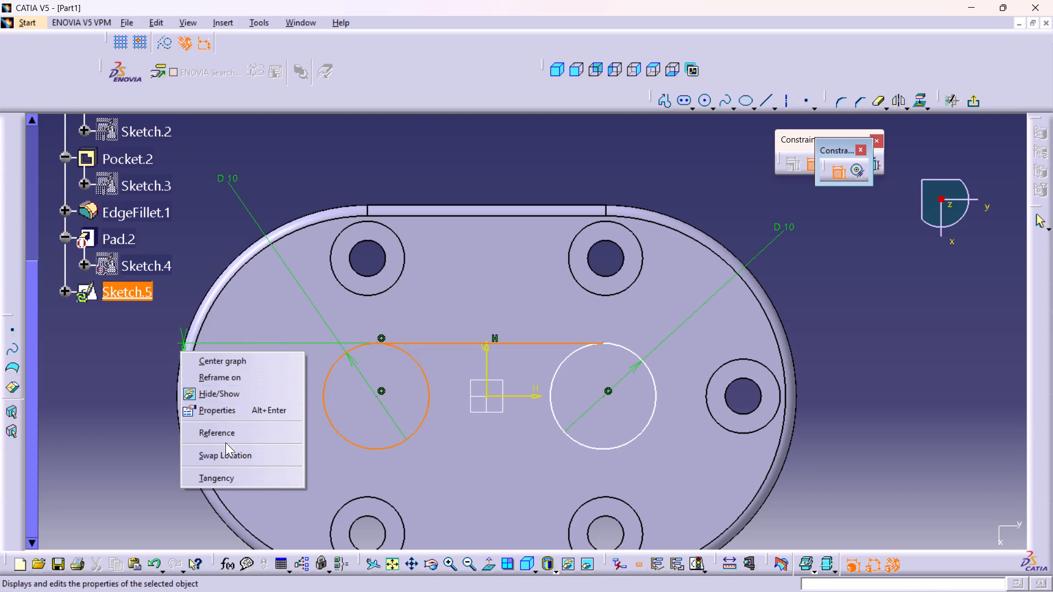
{"action": "left_click", "coordinate": [222, 479]}
Dimension the distance between the two circle centres and set it to 22.5 mm.
{"action": "middle_click_drag", "start_coordinate": [469, 424], "coordinate": [458, 405]}
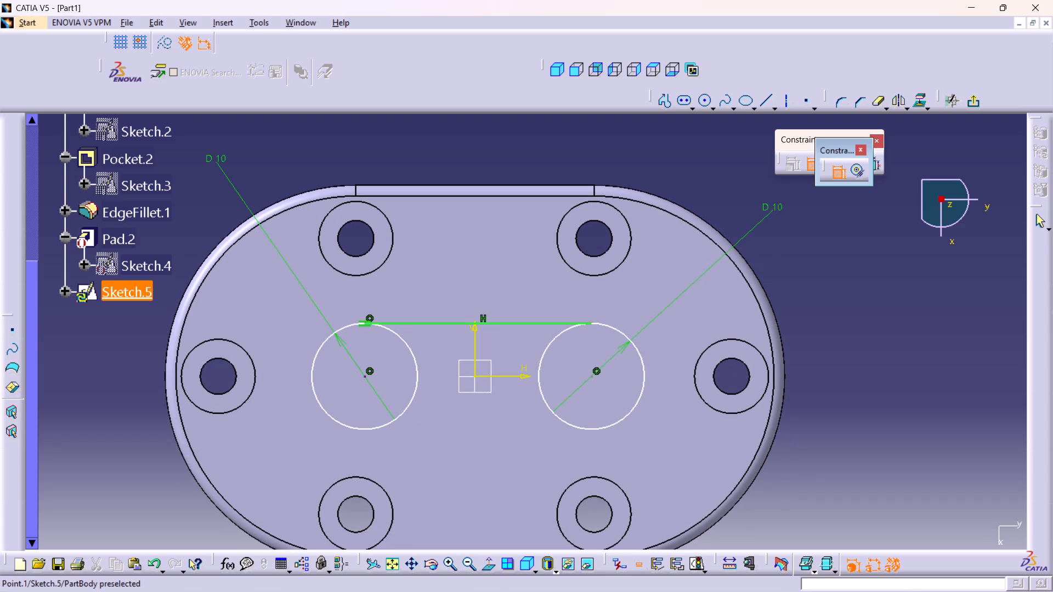
{"action": "left_click", "coordinate": [363, 377]}
{"action": "left_click", "coordinate": [592, 378]}
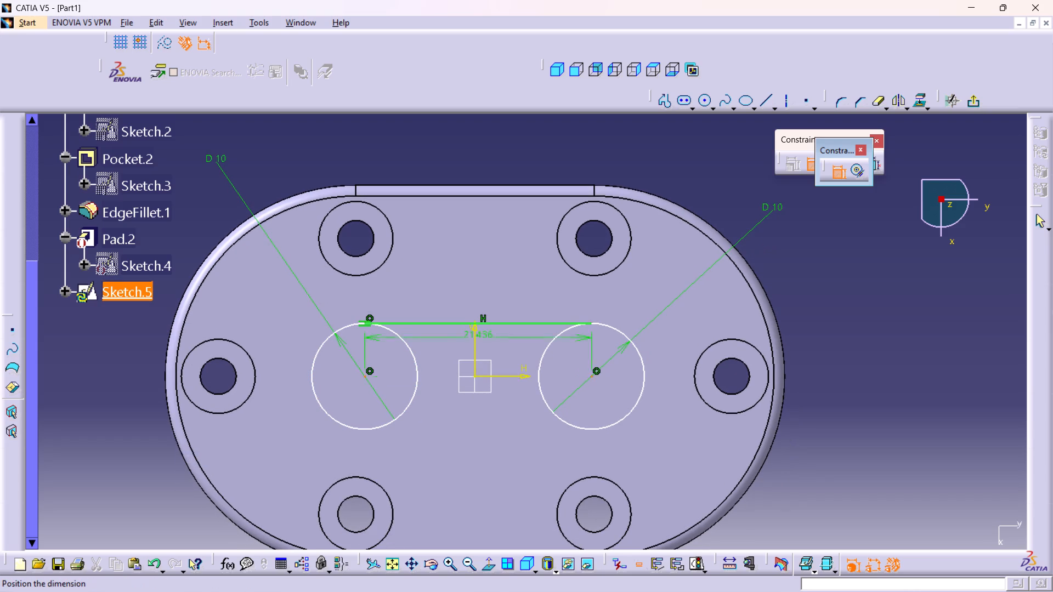
{"action": "left_click", "coordinate": [471, 150]}
{"action": "double_click", "coordinate": [469, 146]}
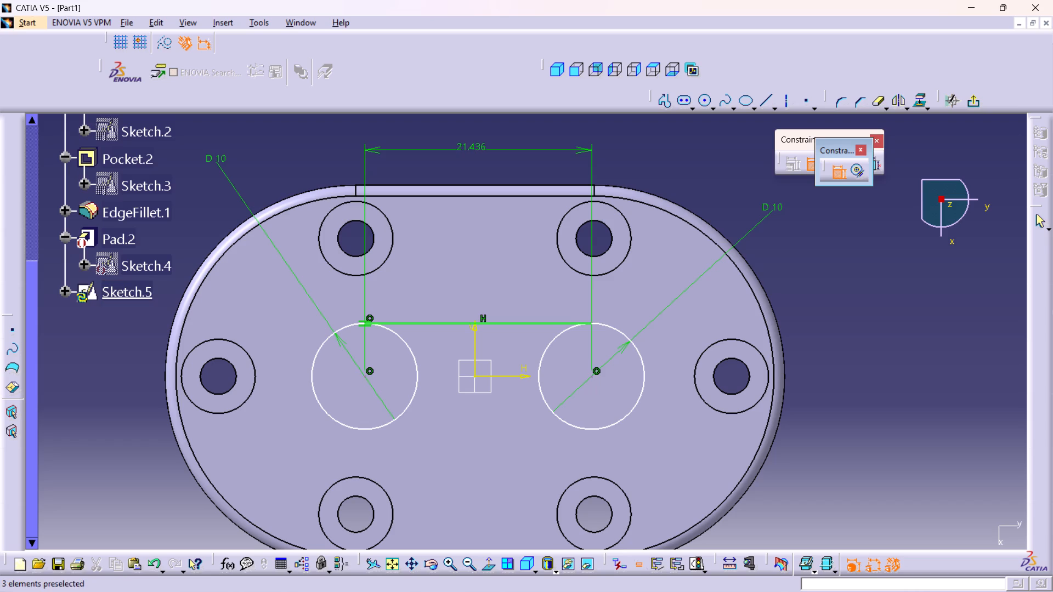
{"action": "type", "text": "22.5"}
{"action": "key", "text": "Return"}
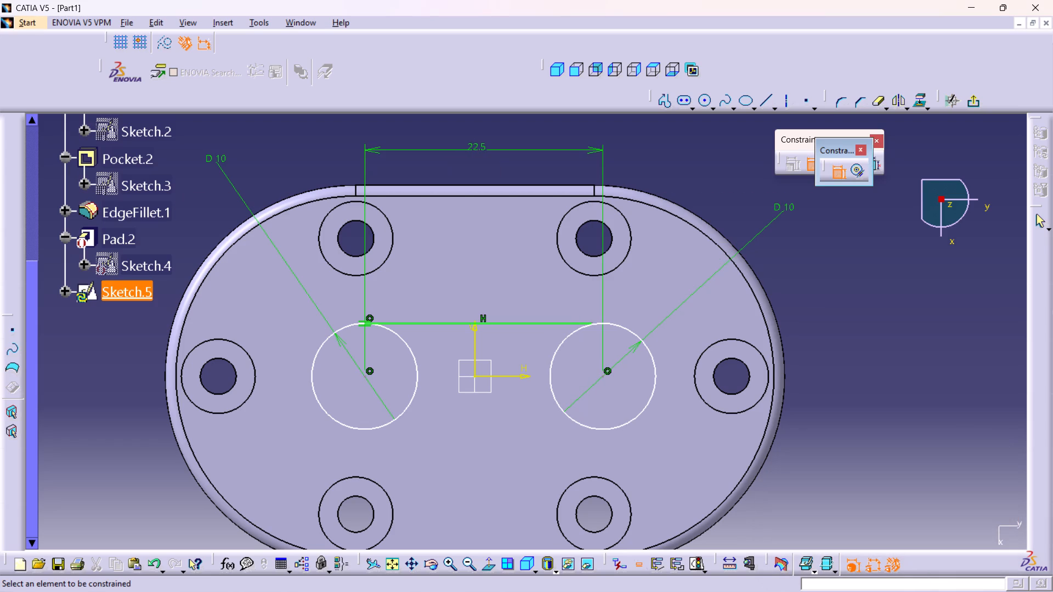
Constrain the two circle centres symmetric about the sketch's vertical axis.
{"action": "left_click", "coordinate": [364, 377]}
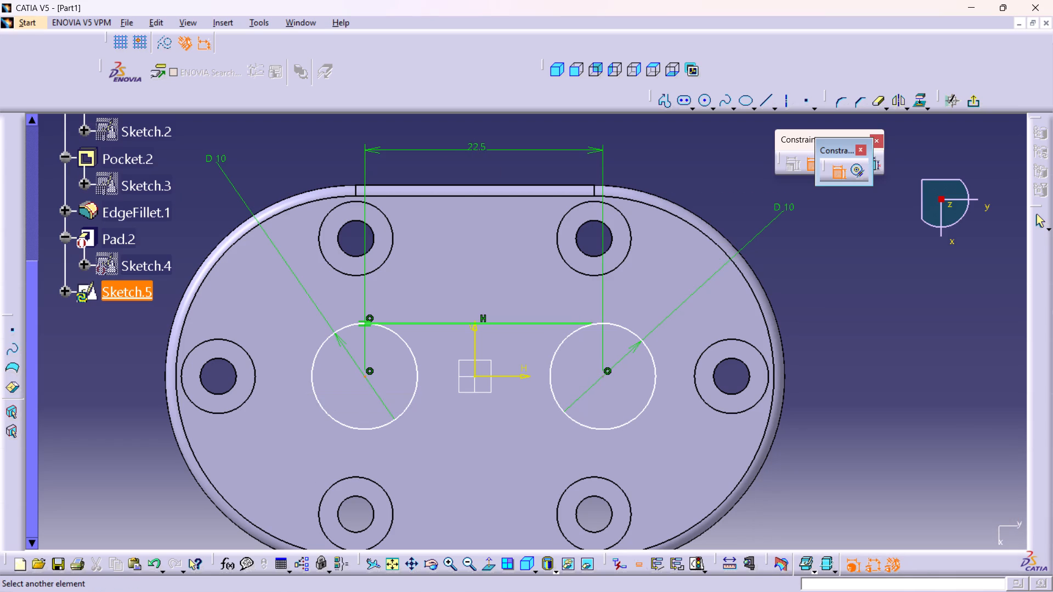
{"action": "left_click", "coordinate": [602, 379]}
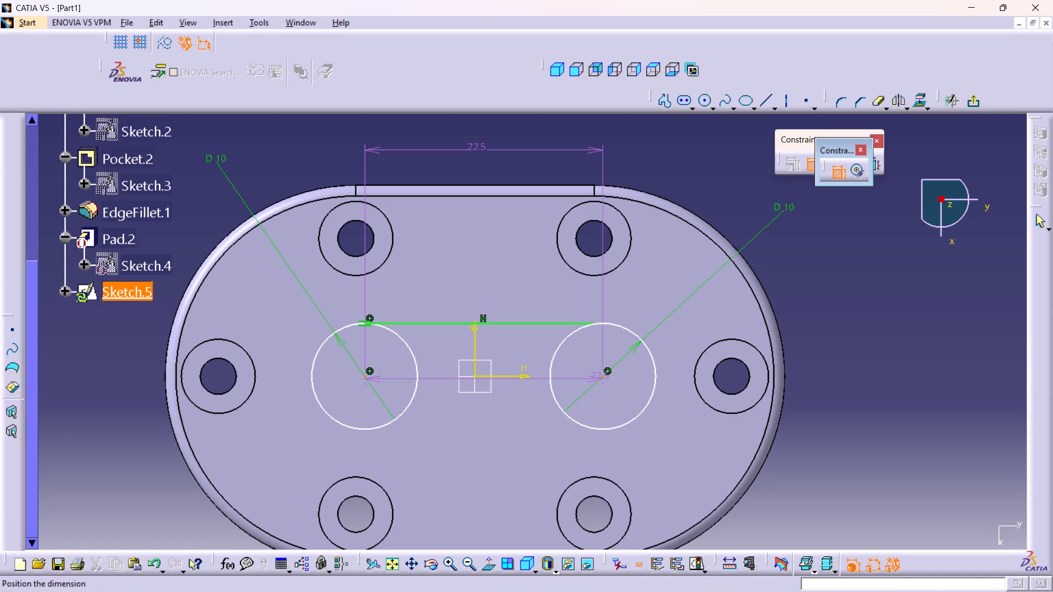
{"action": "right_click", "coordinate": [496, 203]}
{"action": "left_click", "coordinate": [573, 387]}
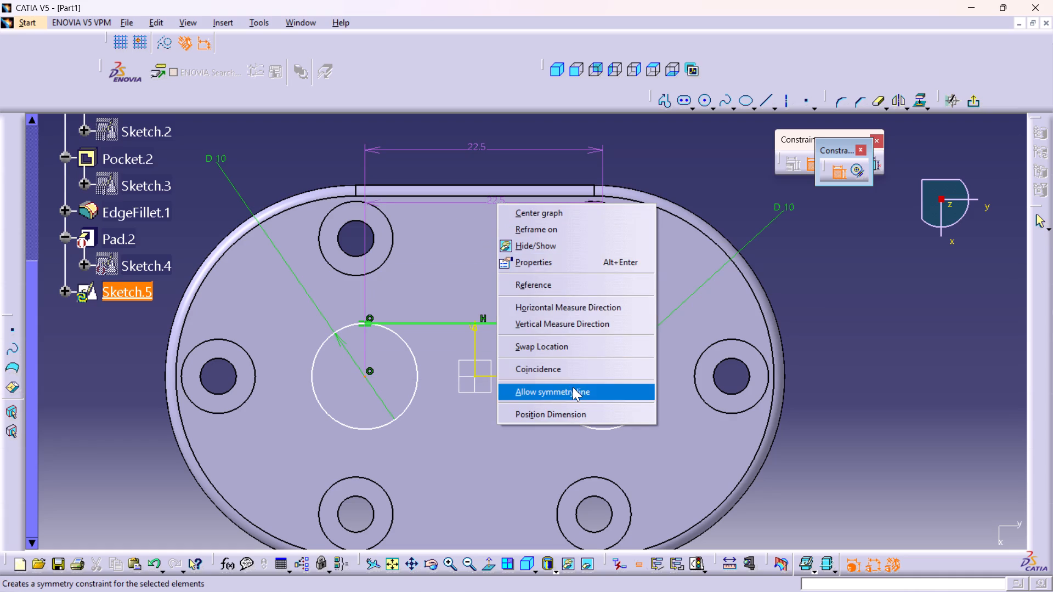
{"action": "left_click", "coordinate": [472, 336]}
Mirror the horizontal tangent line about the sketch's horizontal axis.
{"action": "middle_click_drag", "start_coordinate": [519, 357], "coordinate": [517, 324]}
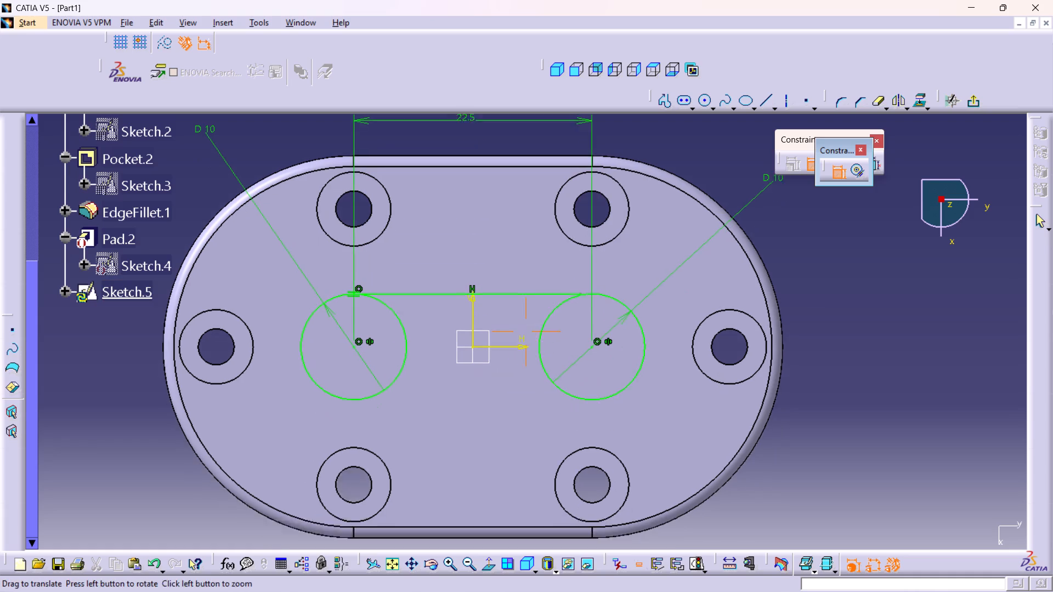
{"action": "middle_click_drag", "start_coordinate": [517, 324], "coordinate": [517, 316]}
{"action": "left_click", "coordinate": [834, 164]}
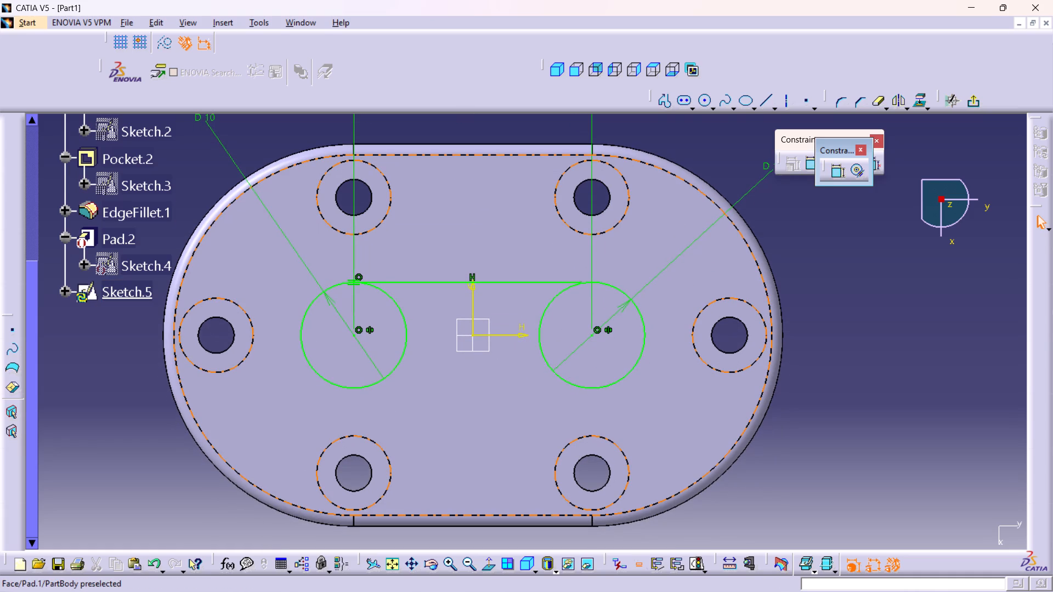
{"action": "left_click", "coordinate": [503, 280]}
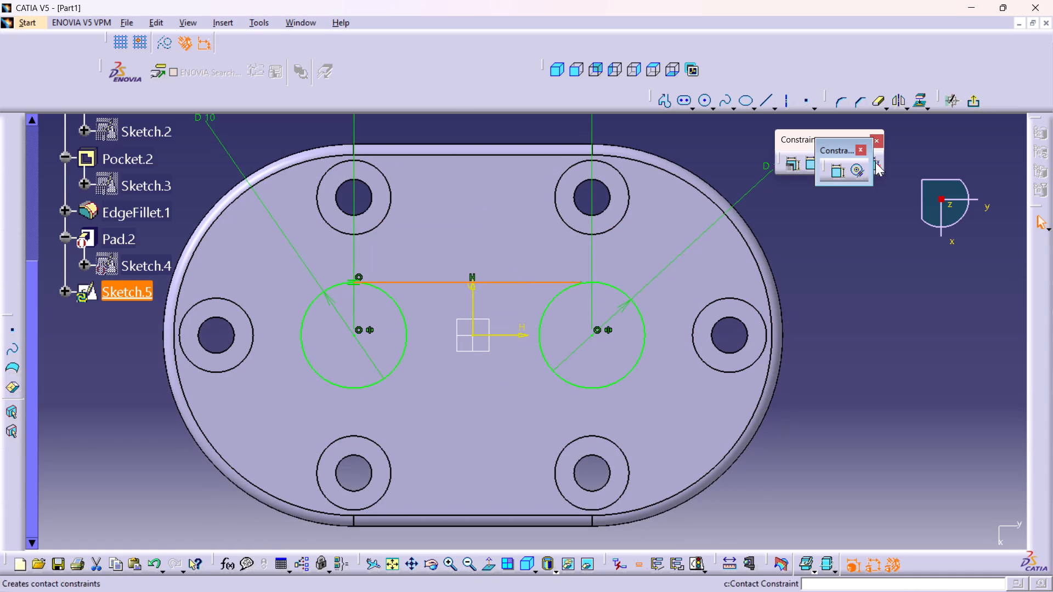
{"action": "left_click", "coordinate": [899, 99]}
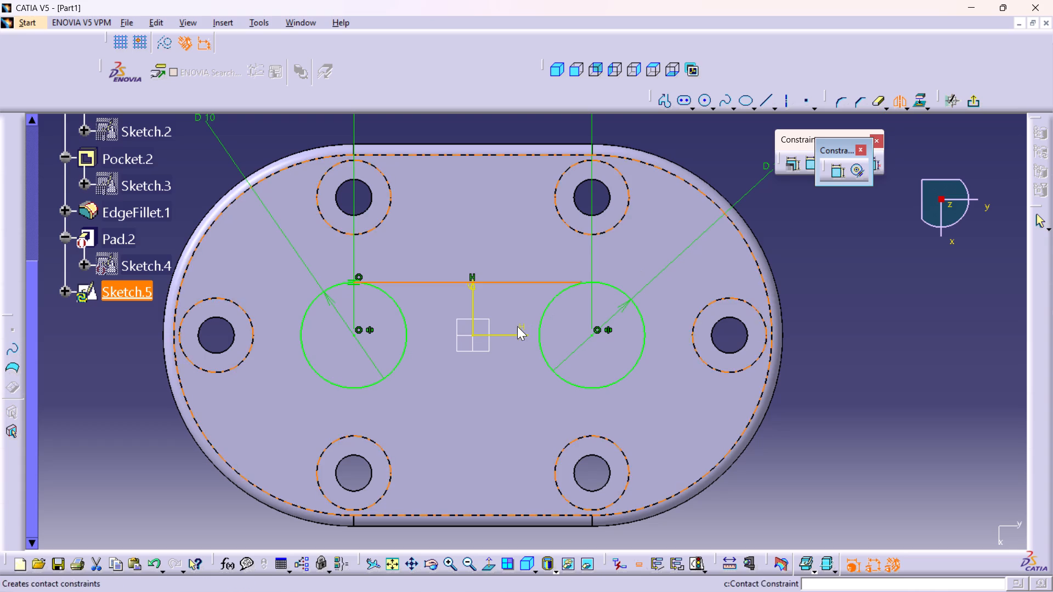
{"action": "left_click", "coordinate": [511, 335]}
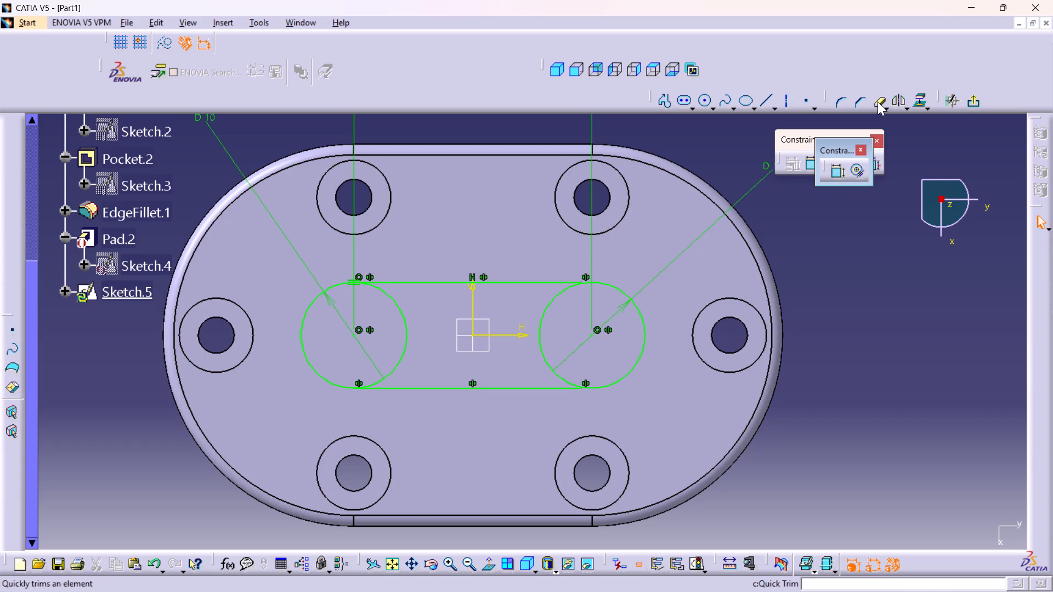
Quick Trim the inner half of the negative-side circle between the two horizontal lines.
{"action": "double_click", "coordinate": [877, 101]}
{"action": "left_click", "coordinate": [404, 311]}
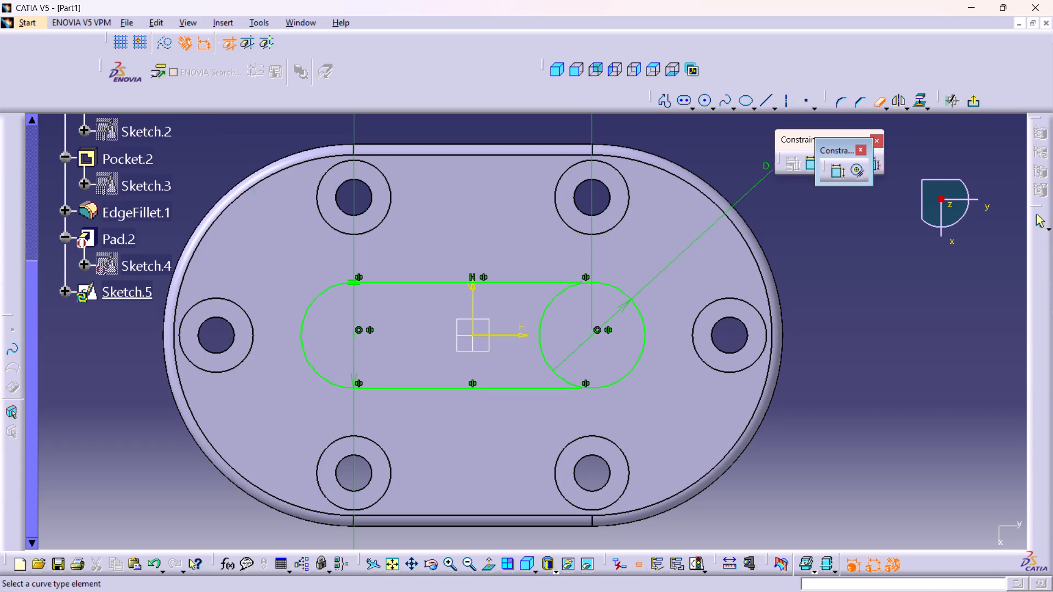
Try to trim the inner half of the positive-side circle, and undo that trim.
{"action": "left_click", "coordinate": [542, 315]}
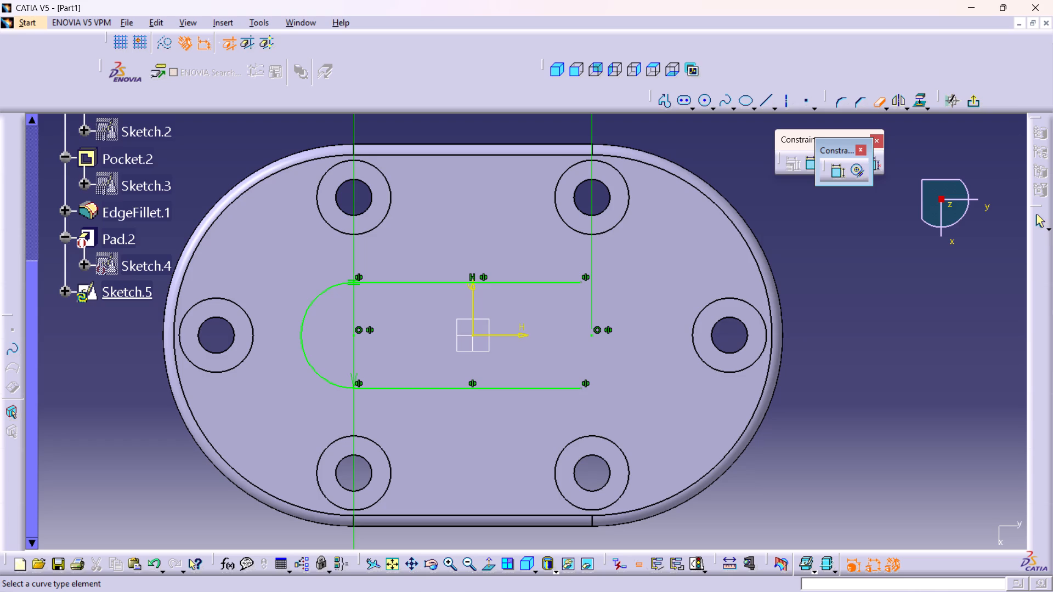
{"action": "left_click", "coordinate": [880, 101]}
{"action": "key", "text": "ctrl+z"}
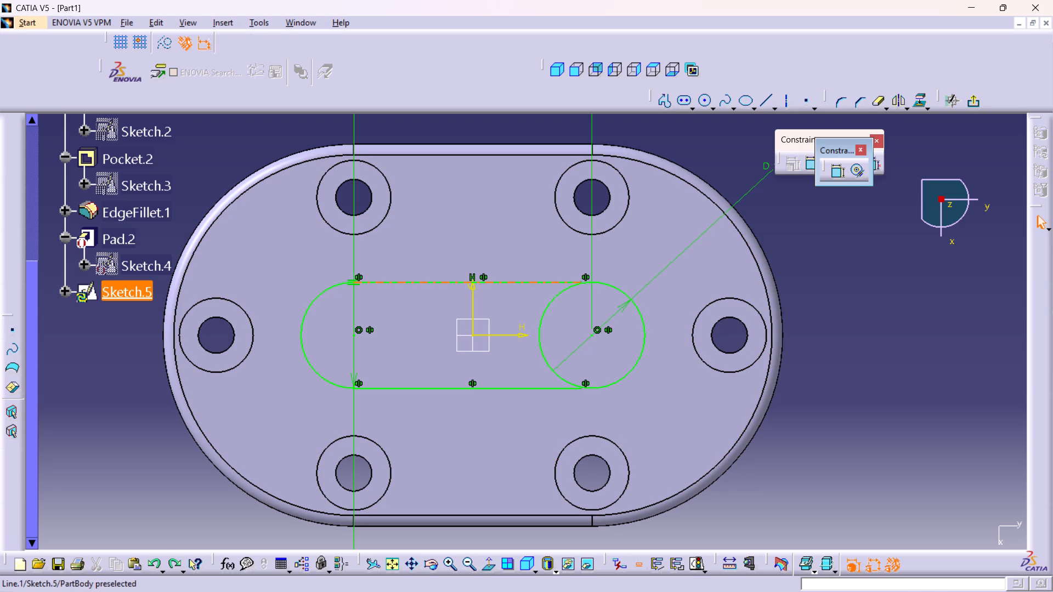
Constrain the original horizontal line tangent to the circle on the positive side of the horizontal axis.
{"action": "double_click", "coordinate": [837, 168]}
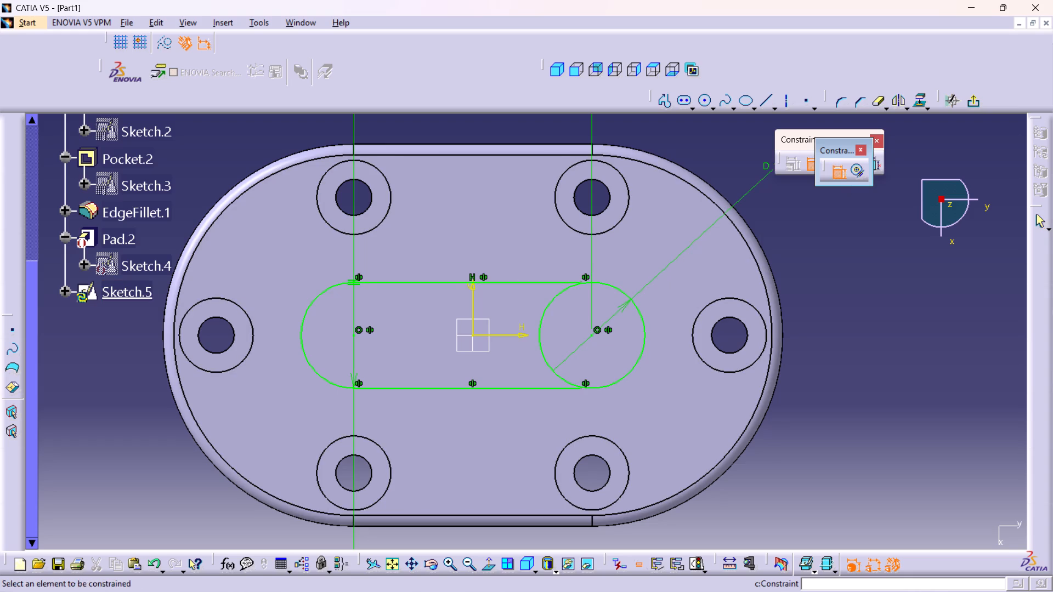
{"action": "left_click", "coordinate": [554, 281]}
{"action": "left_click", "coordinate": [565, 289]}
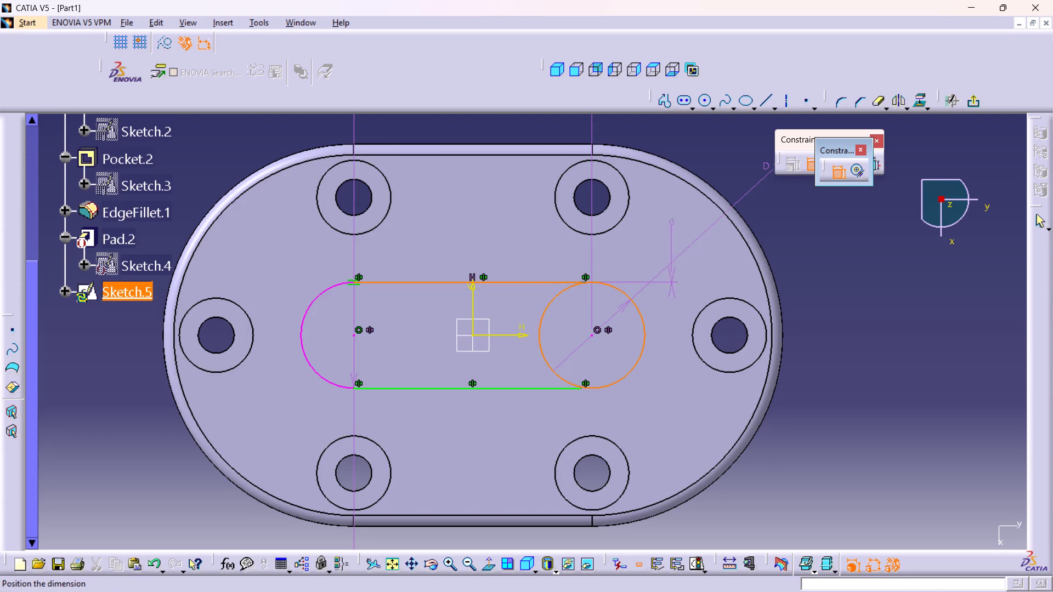
{"action": "right_click", "coordinate": [692, 215]}
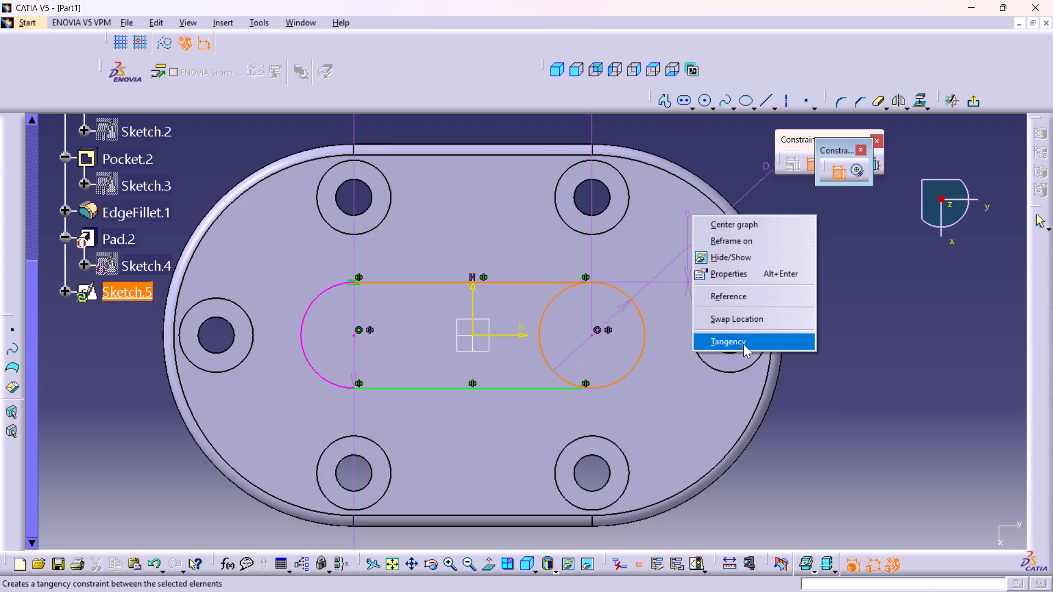
{"action": "left_click", "coordinate": [742, 344]}
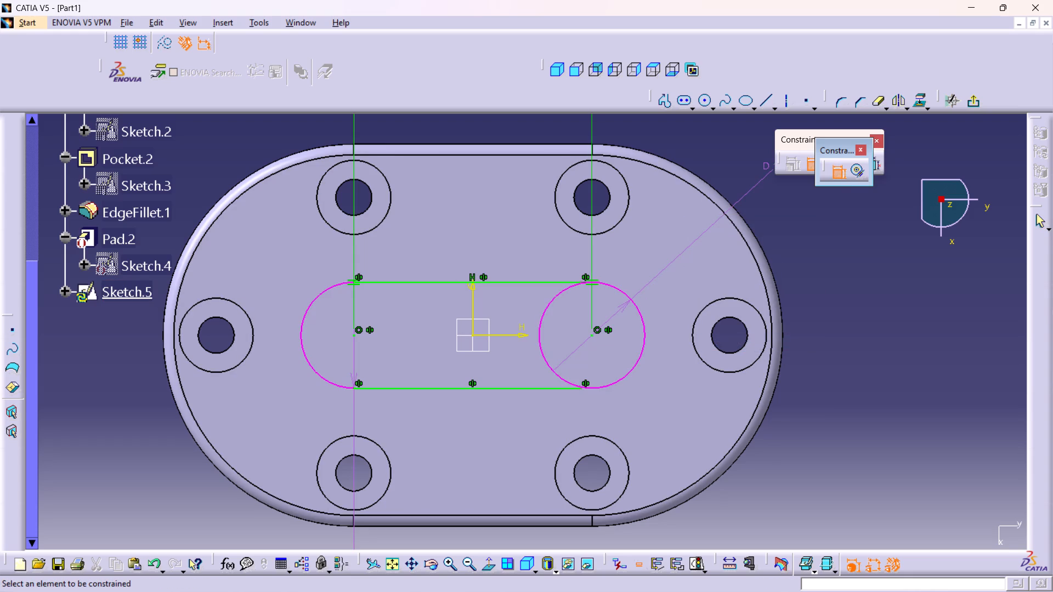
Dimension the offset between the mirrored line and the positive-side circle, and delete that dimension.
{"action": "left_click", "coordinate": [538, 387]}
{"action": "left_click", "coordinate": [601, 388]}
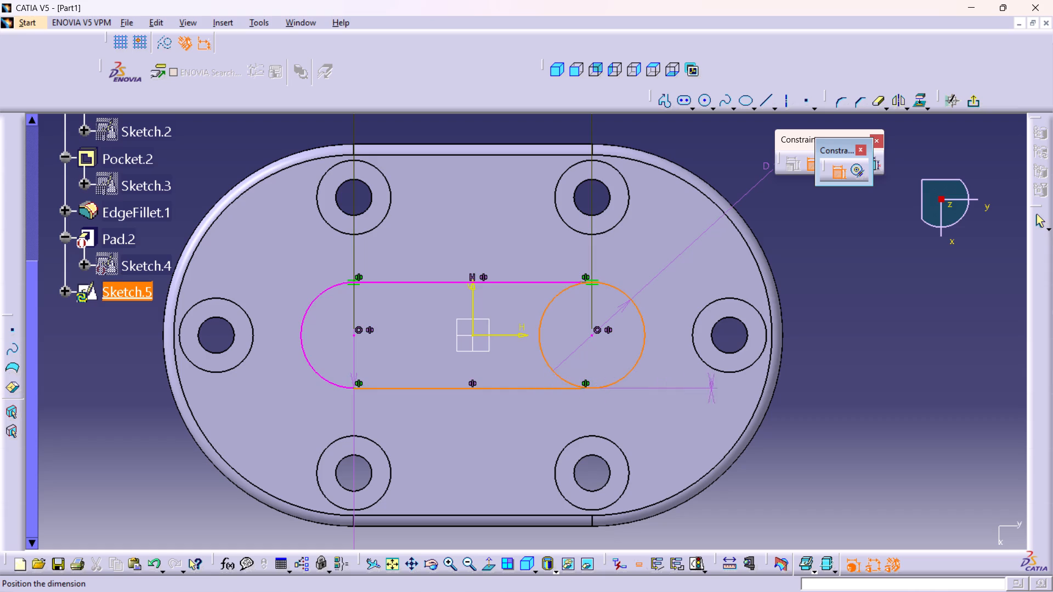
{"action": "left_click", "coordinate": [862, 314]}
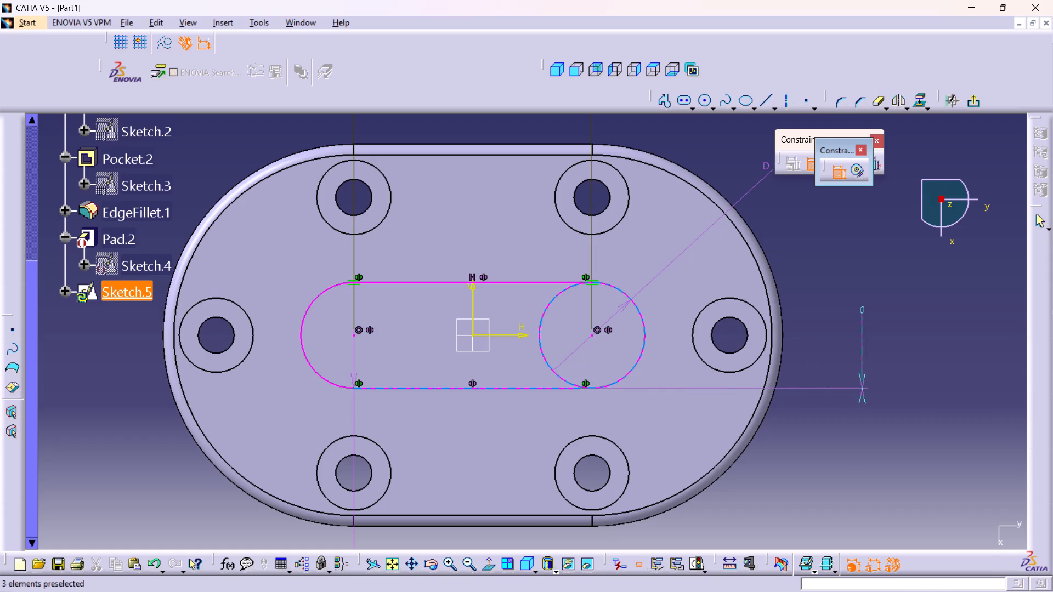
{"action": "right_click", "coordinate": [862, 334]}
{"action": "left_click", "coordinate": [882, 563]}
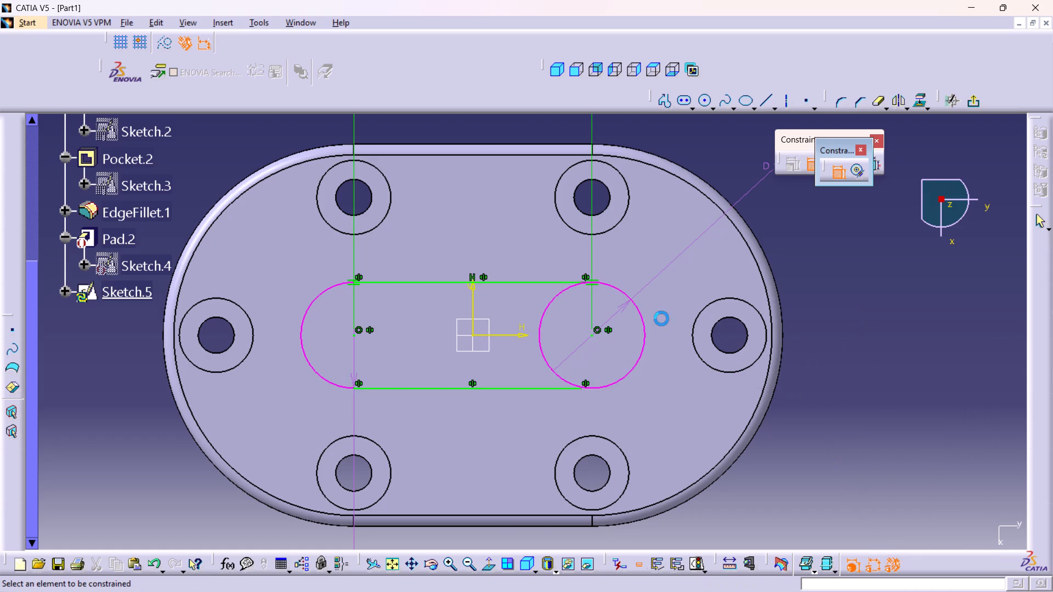
Delete the 10 mm diameter dimension of the positive-side circle.
{"action": "middle_click_drag", "start_coordinate": [661, 318], "coordinate": [677, 380]}
{"action": "right_click", "coordinate": [661, 318]}
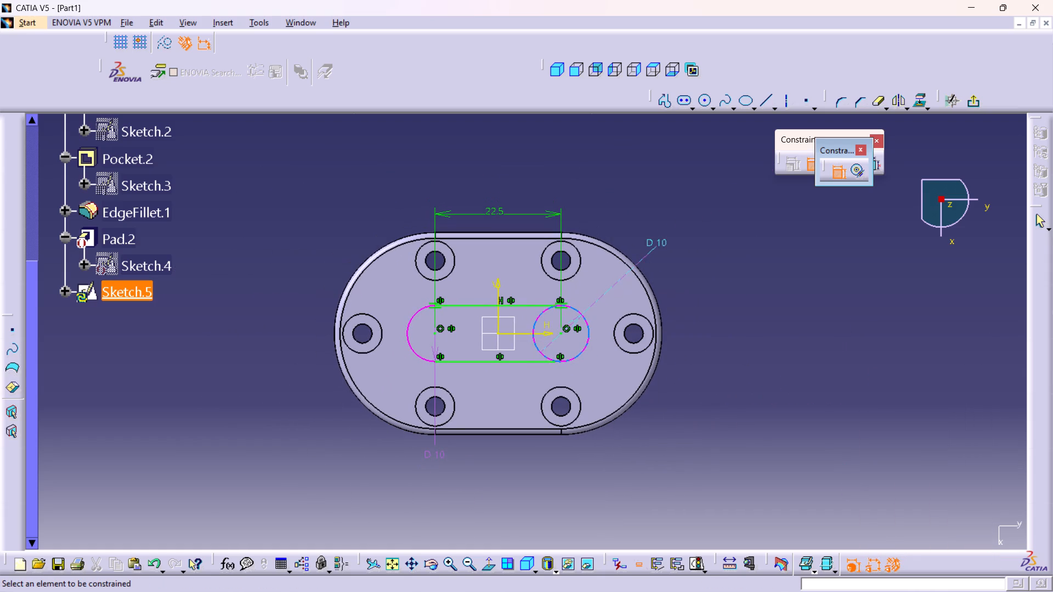
{"action": "right_click", "coordinate": [656, 240]}
{"action": "left_click", "coordinate": [686, 464]}
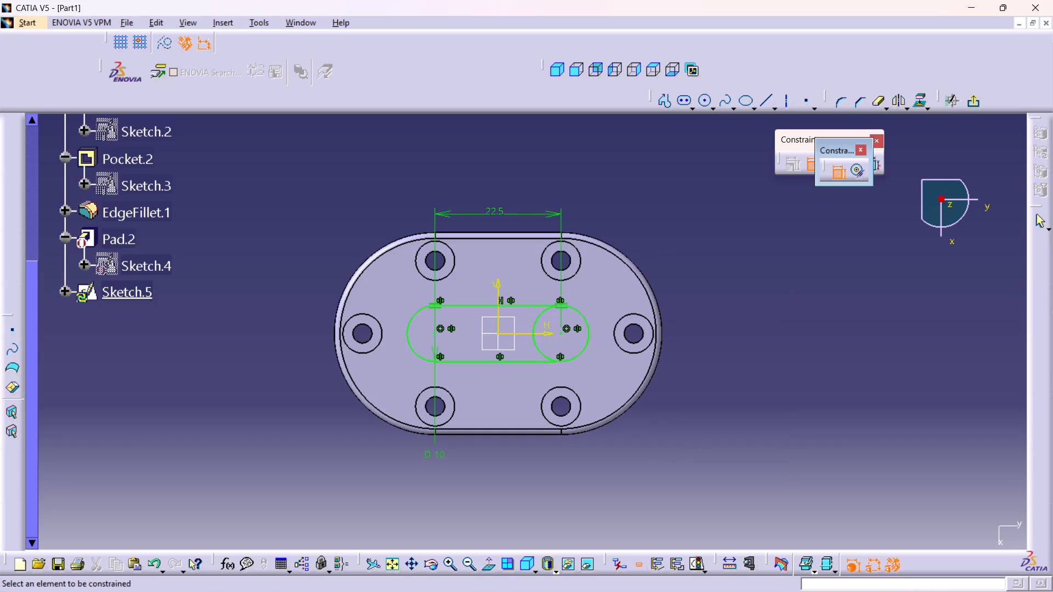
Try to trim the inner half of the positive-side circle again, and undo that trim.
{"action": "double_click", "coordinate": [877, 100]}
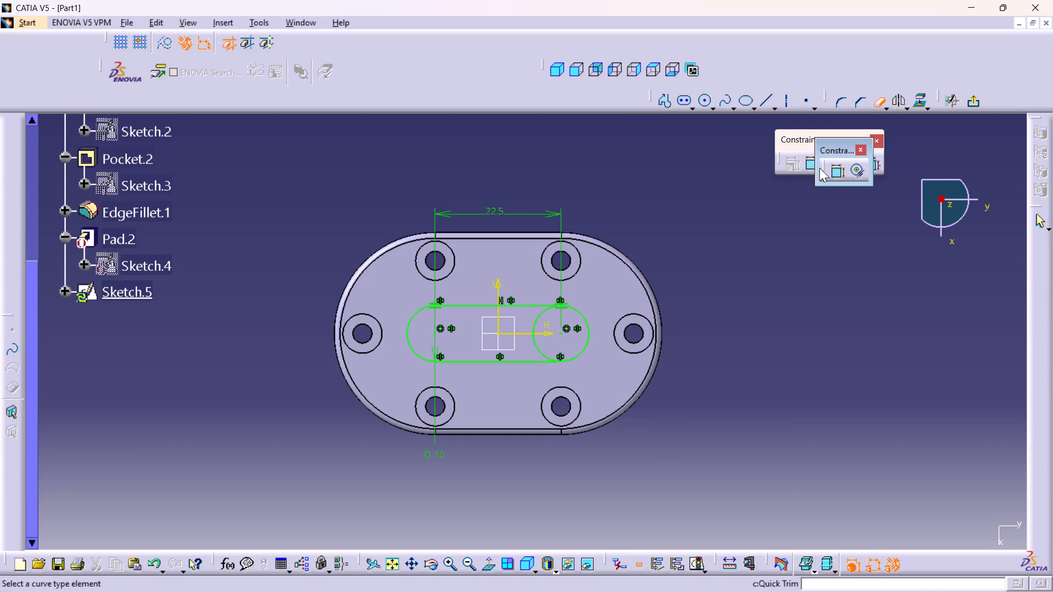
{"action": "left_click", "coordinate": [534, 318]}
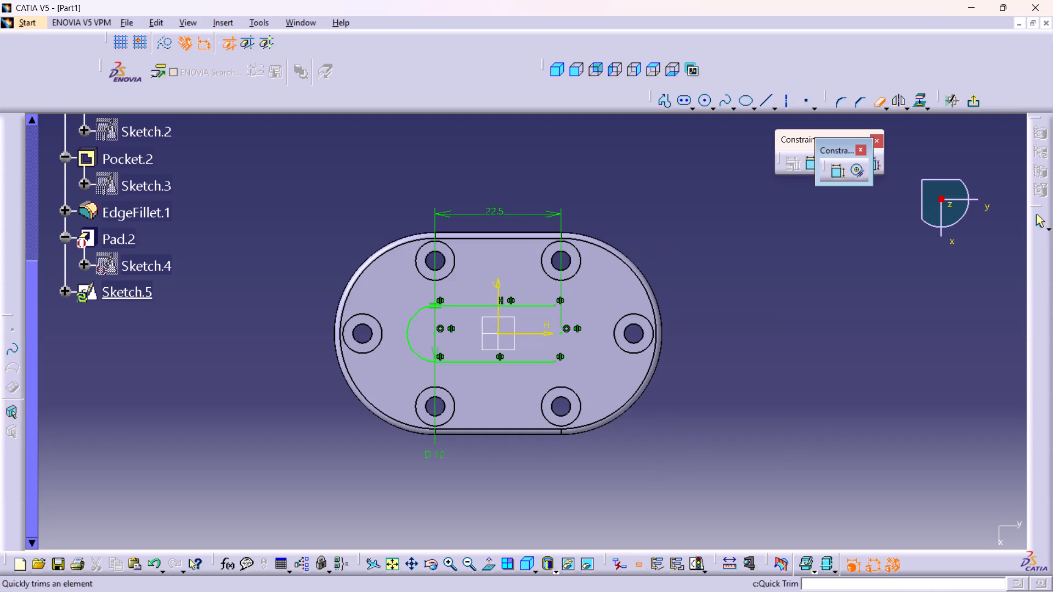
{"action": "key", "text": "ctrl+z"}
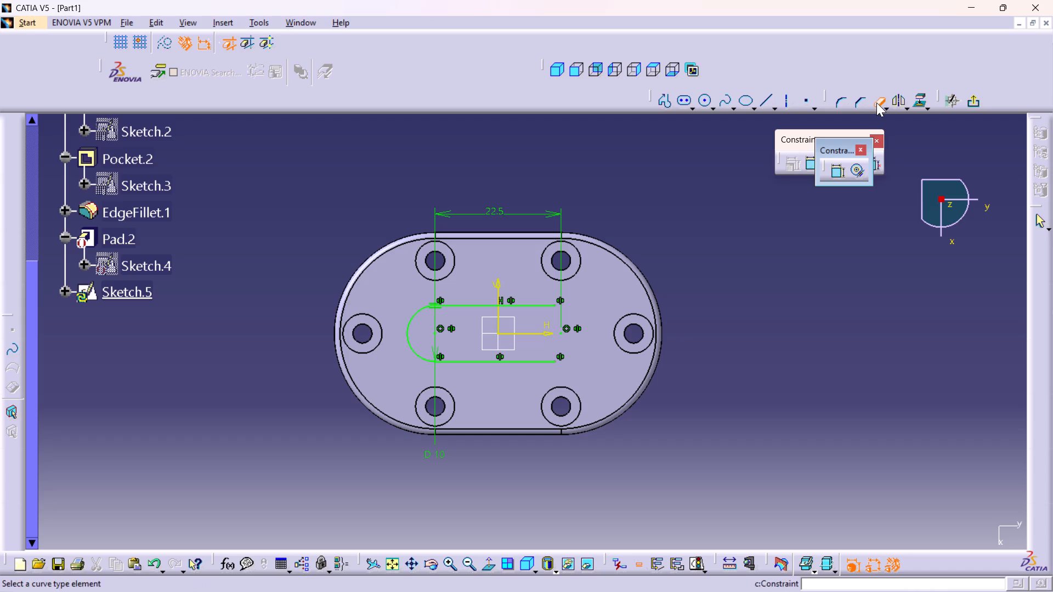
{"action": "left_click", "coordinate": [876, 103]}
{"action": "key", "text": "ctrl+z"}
Constrain the mirrored horizontal line tangent to the positive-side circle.
{"action": "middle_click_drag", "start_coordinate": [561, 328], "coordinate": [532, 224]}
{"action": "right_click", "coordinate": [561, 328]}
{"action": "middle_click_drag", "start_coordinate": [472, 357], "coordinate": [471, 356]}
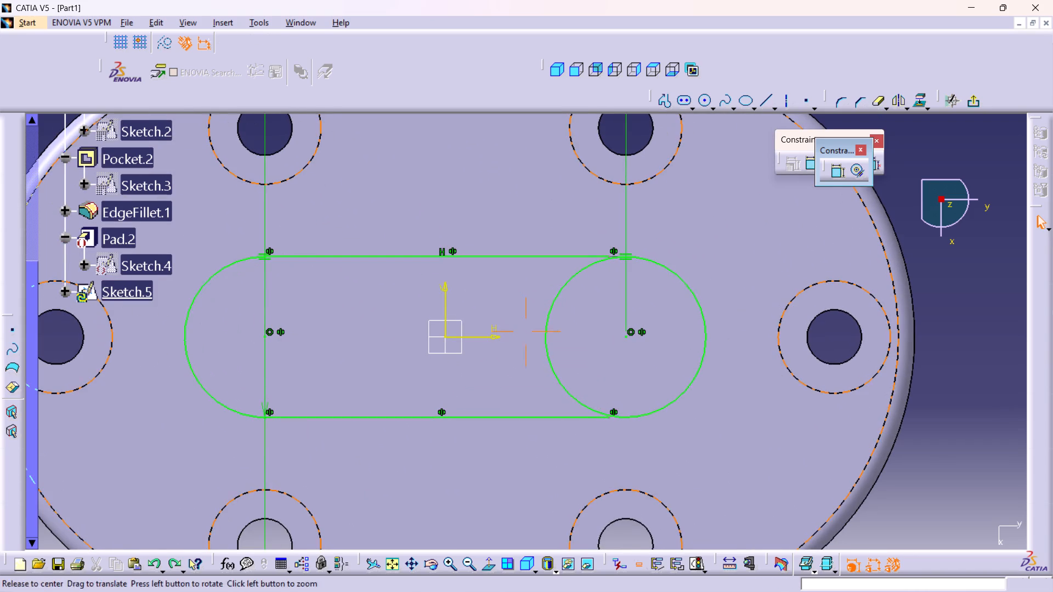
{"action": "middle_click_drag", "start_coordinate": [471, 356], "coordinate": [458, 305]}
{"action": "left_click", "coordinate": [551, 364]}
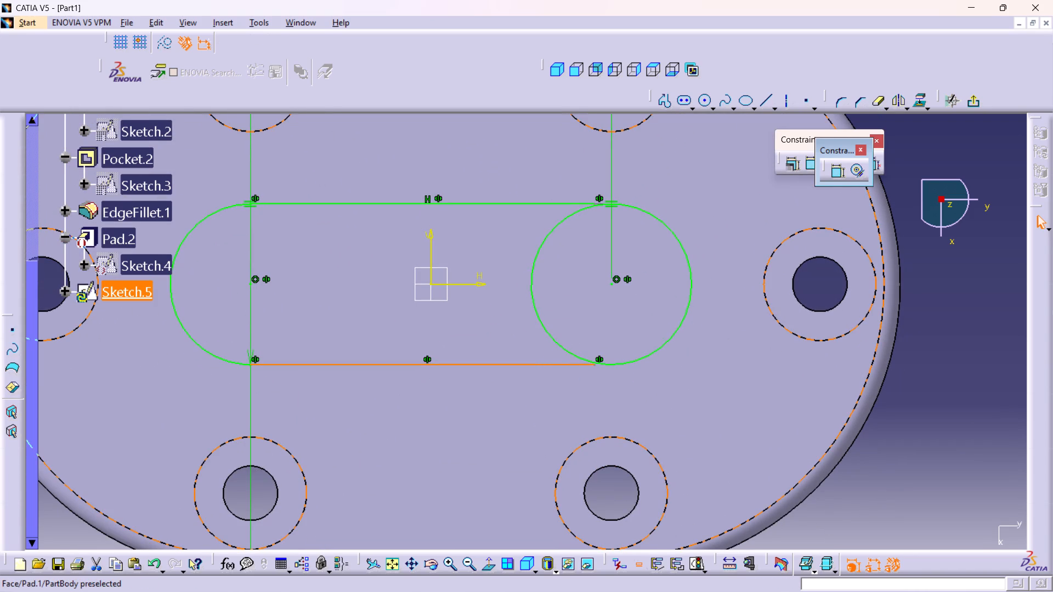
{"action": "double_click", "coordinate": [836, 170]}
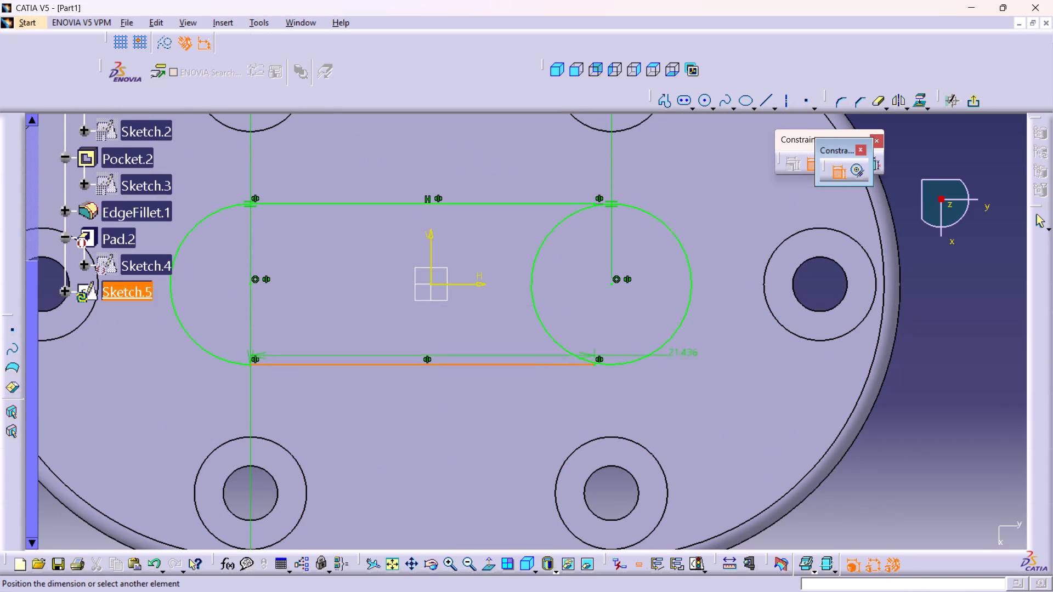
{"action": "left_click", "coordinate": [655, 355]}
{"action": "right_click", "coordinate": [912, 429]}
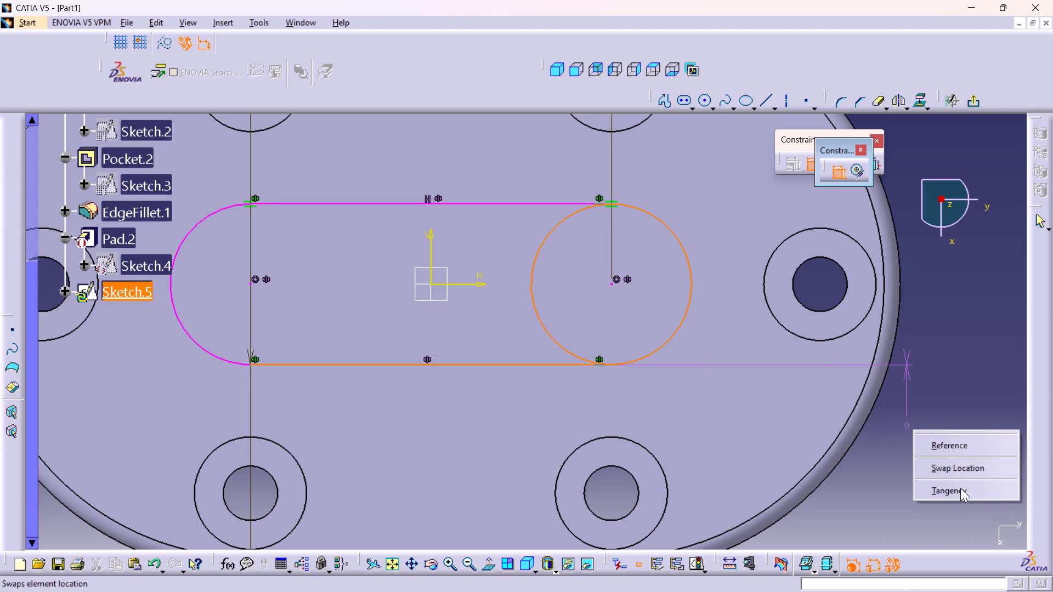
{"action": "left_click", "coordinate": [960, 492]}
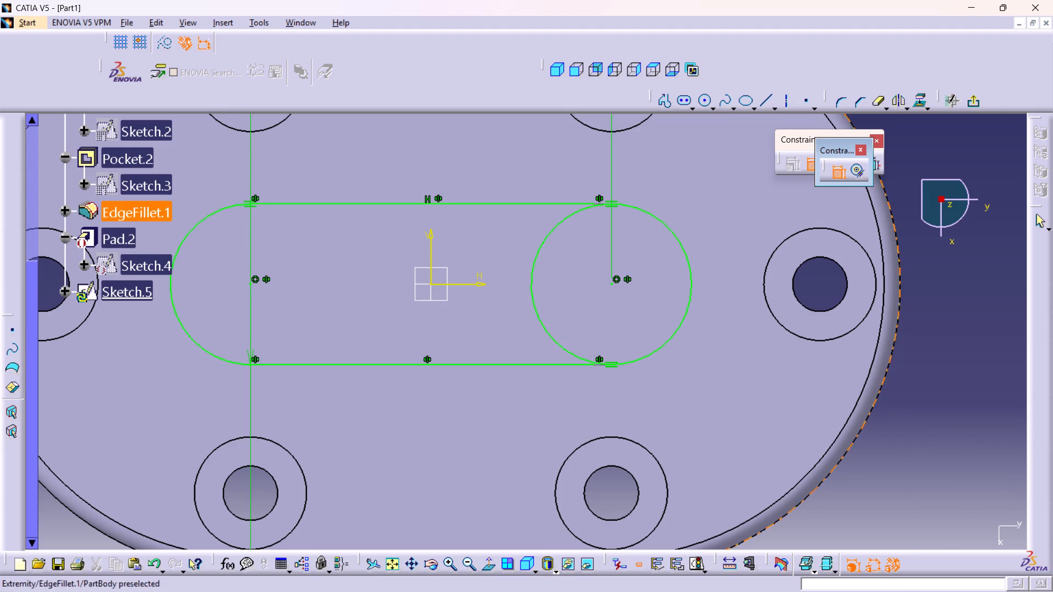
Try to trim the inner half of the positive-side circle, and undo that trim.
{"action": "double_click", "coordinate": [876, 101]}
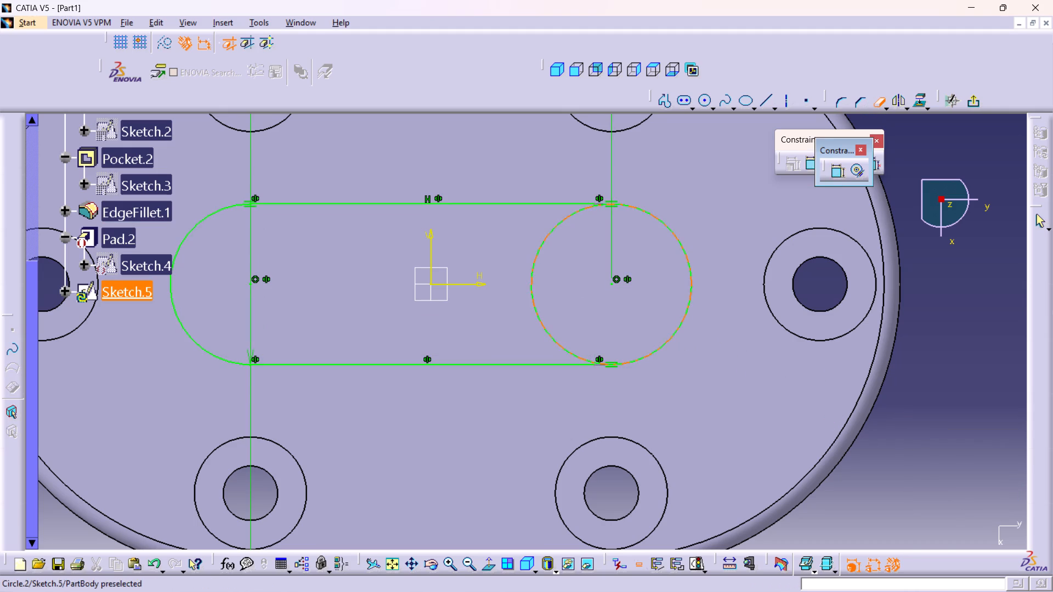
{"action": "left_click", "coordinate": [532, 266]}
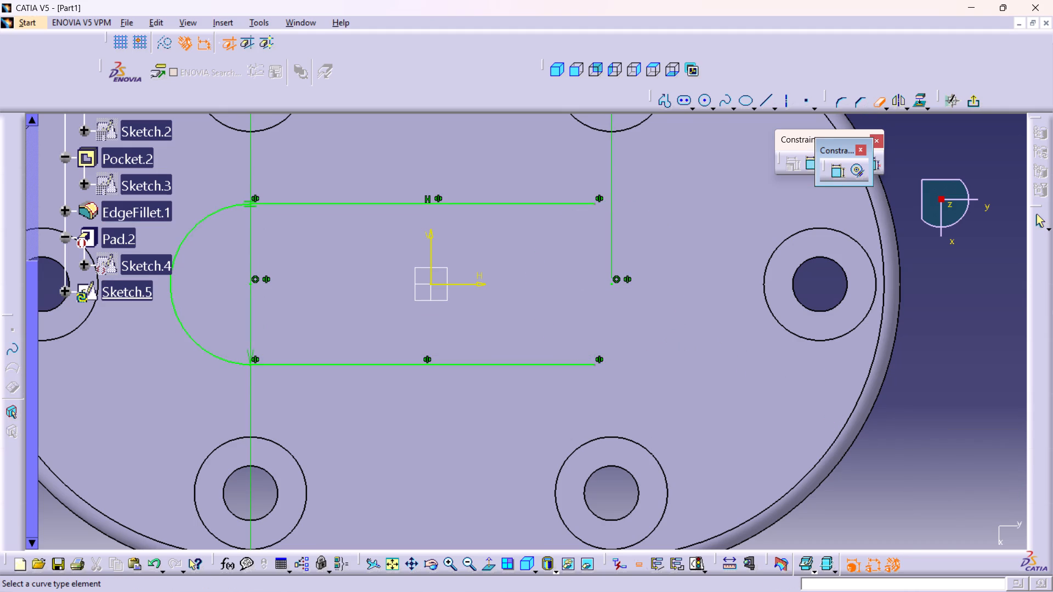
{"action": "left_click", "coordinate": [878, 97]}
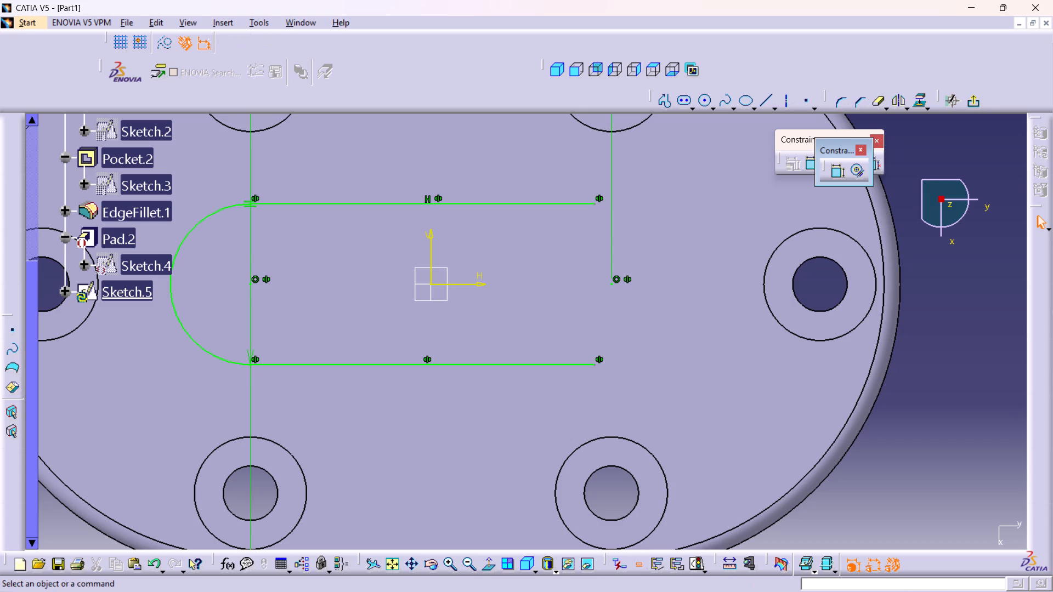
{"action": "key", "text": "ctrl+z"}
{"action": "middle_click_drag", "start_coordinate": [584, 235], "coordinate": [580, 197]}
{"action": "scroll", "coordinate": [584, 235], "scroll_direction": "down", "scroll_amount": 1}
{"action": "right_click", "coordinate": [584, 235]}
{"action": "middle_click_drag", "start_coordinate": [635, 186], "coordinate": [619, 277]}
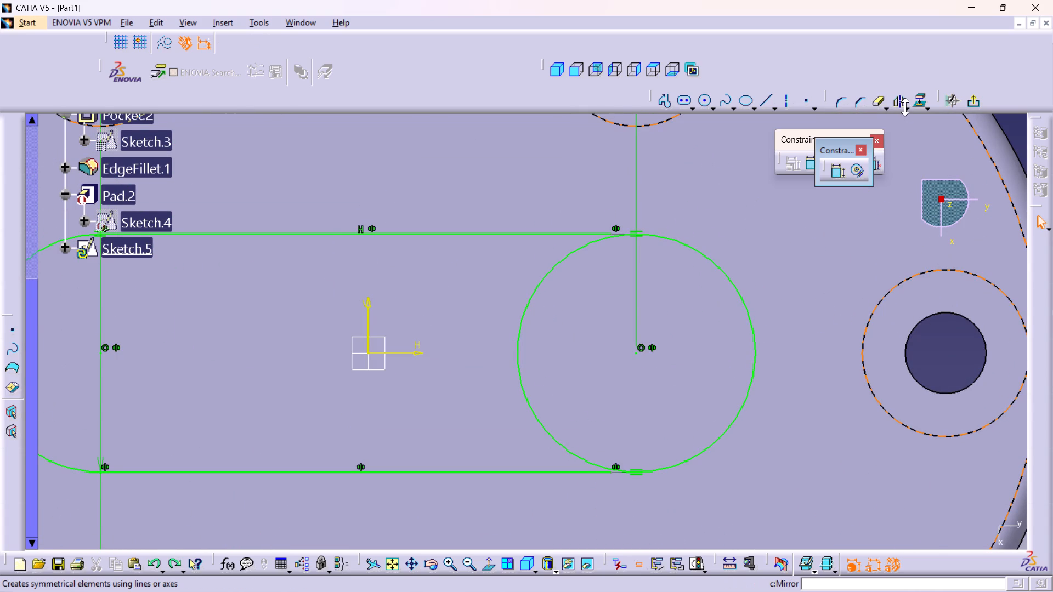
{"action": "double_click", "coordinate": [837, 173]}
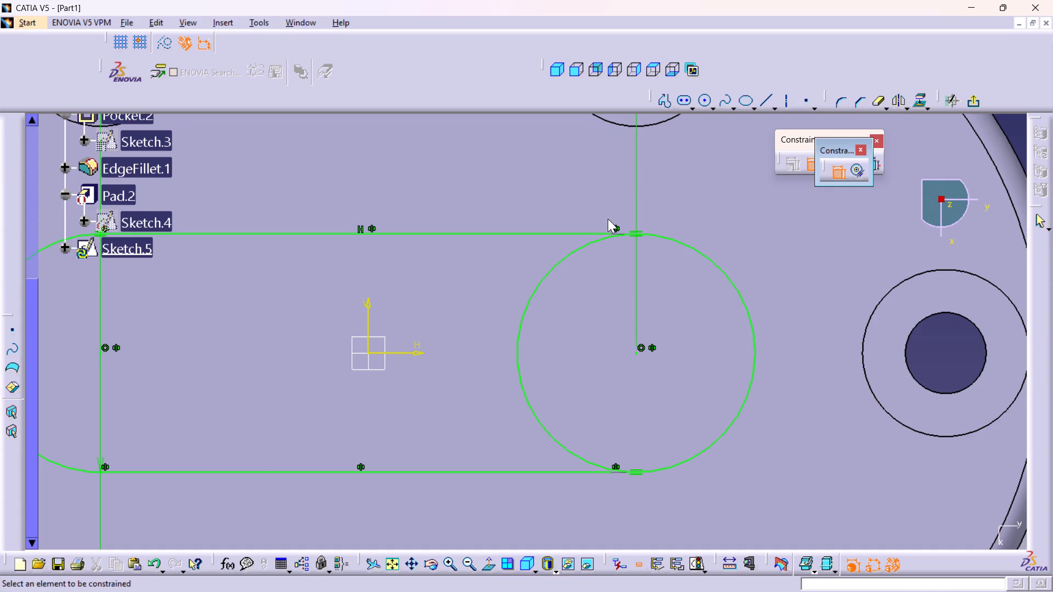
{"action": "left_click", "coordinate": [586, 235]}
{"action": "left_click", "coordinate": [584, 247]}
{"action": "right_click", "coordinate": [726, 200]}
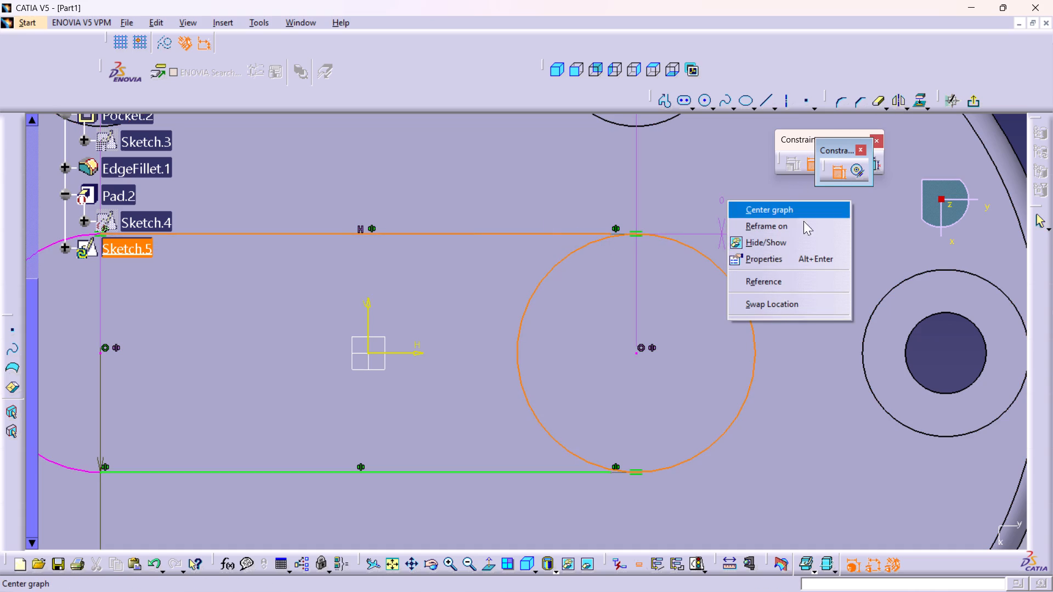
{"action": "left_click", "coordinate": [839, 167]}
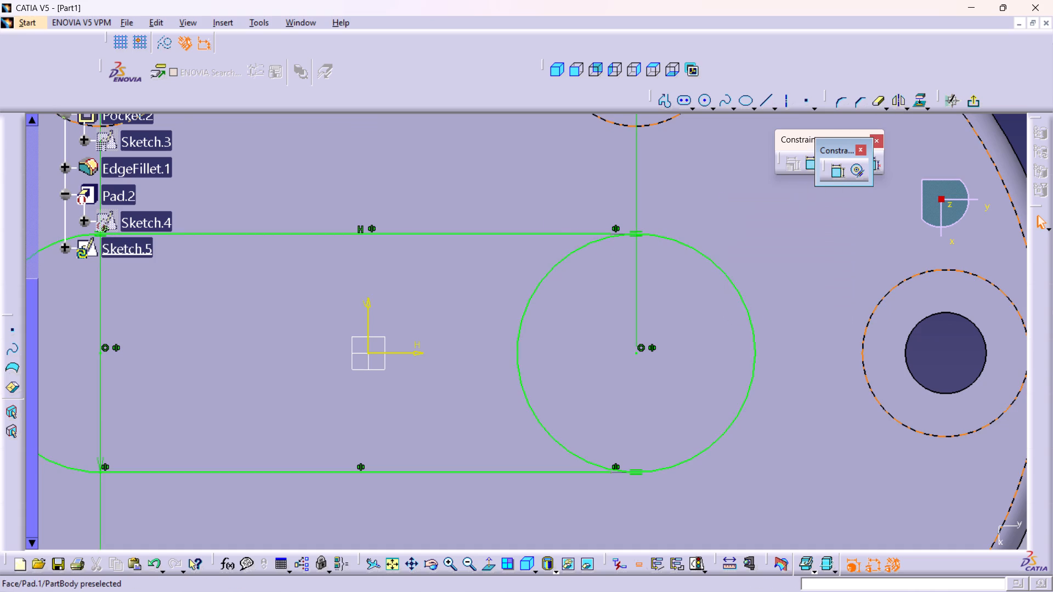
Constrain the original horizontal line's positive-side endpoint to be coincident with the positive-side circle.
{"action": "middle_click_drag", "start_coordinate": [624, 233], "coordinate": [601, 149]}
{"action": "right_click", "coordinate": [624, 233]}
{"action": "middle_click_drag", "start_coordinate": [734, 239], "coordinate": [508, 435]}
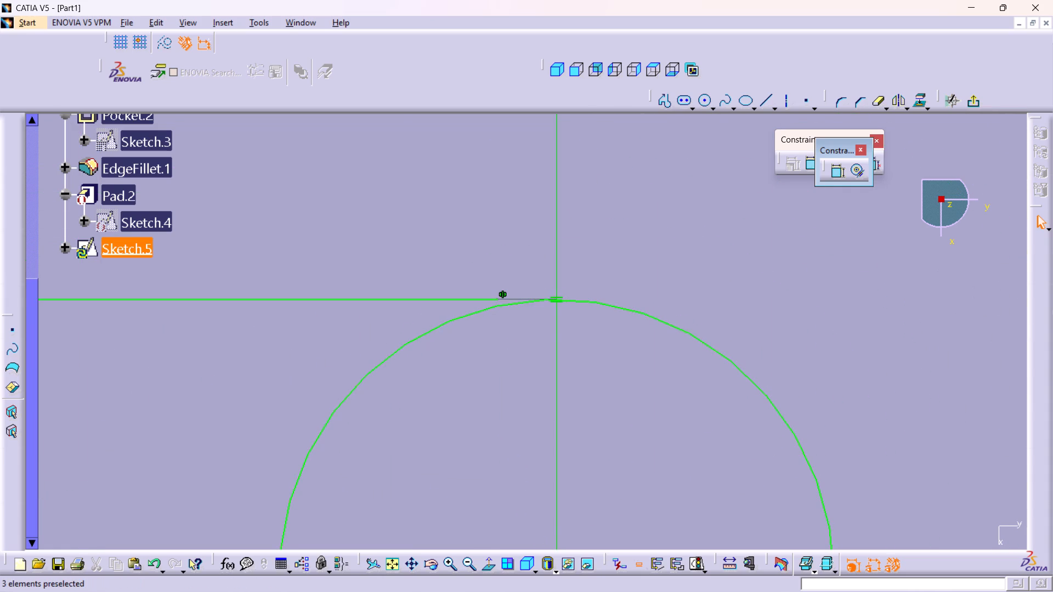
{"action": "middle_click_drag", "start_coordinate": [527, 295], "coordinate": [520, 274]}
{"action": "right_click", "coordinate": [527, 295]}
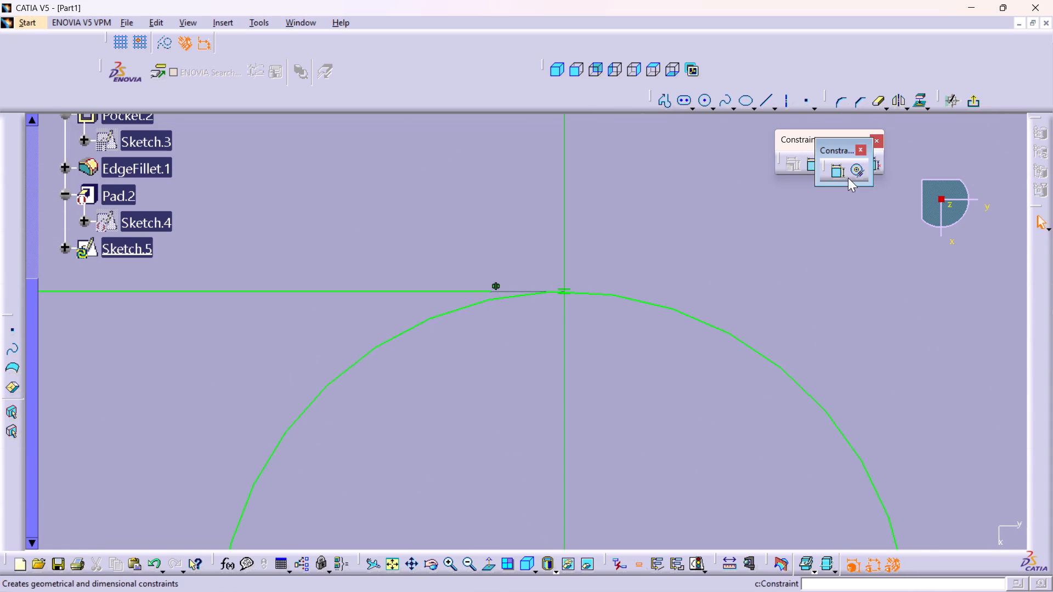
{"action": "double_click", "coordinate": [836, 171]}
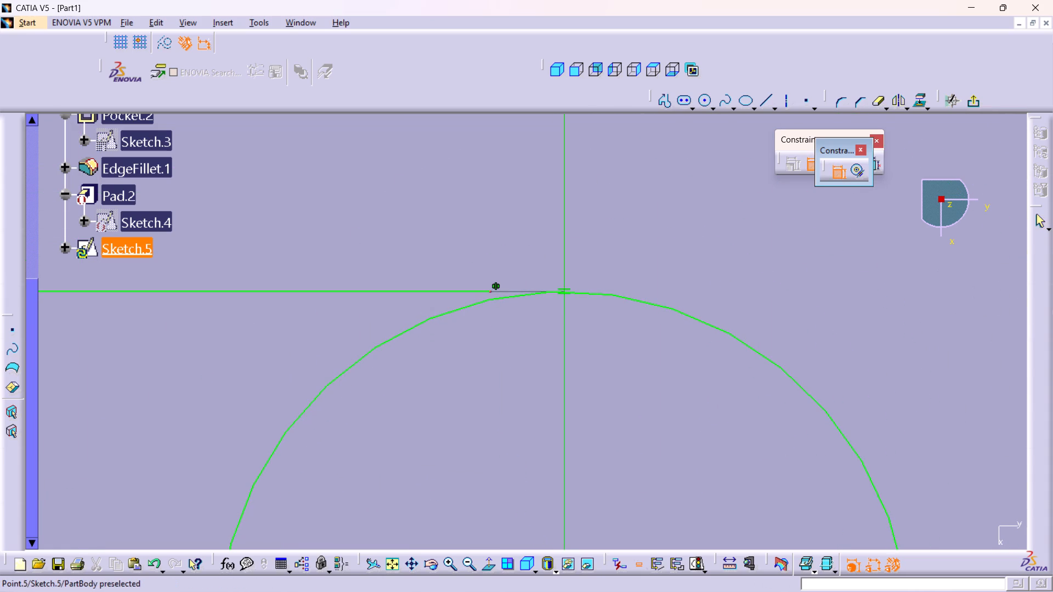
{"action": "left_click", "coordinate": [490, 290]}
{"action": "left_click", "coordinate": [522, 296]}
{"action": "right_click", "coordinate": [546, 211]}
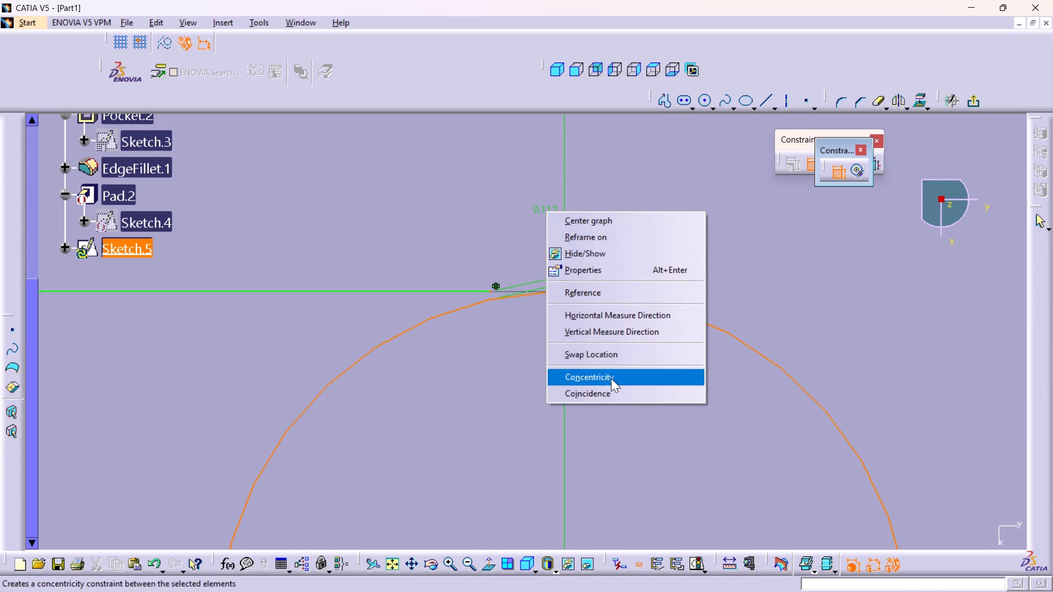
{"action": "left_click", "coordinate": [603, 386]}
Constrain the mirrored horizontal line's positive-side endpoint to be coincident with the positive-side circle.
{"action": "middle_click_drag", "start_coordinate": [520, 321], "coordinate": [567, 462]}
{"action": "right_click", "coordinate": [520, 321]}
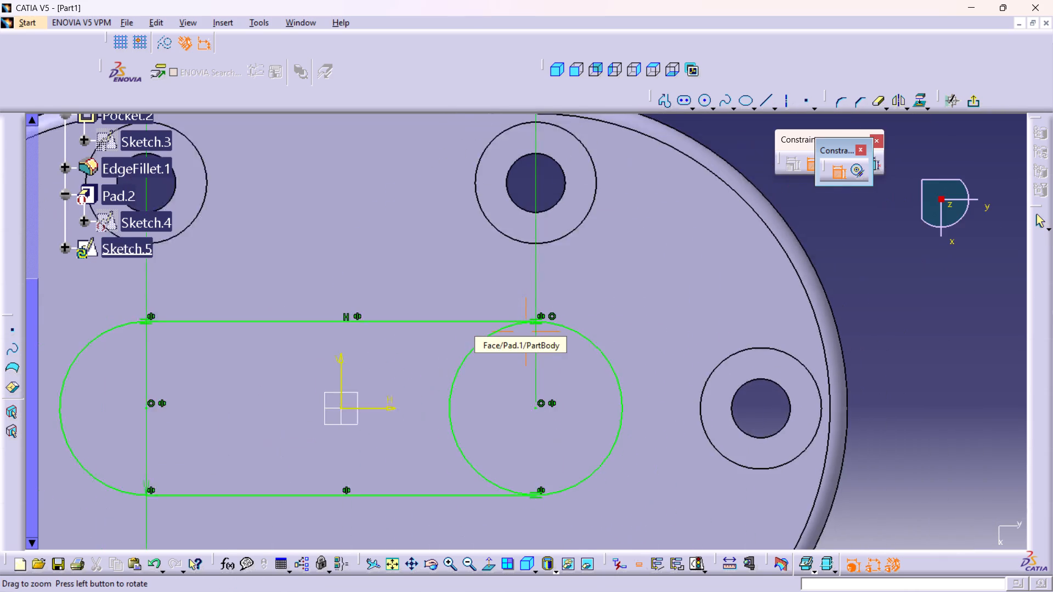
{"action": "middle_click_drag", "start_coordinate": [567, 462], "coordinate": [569, 464]}
{"action": "middle_click_drag", "start_coordinate": [569, 447], "coordinate": [572, 291]}
{"action": "middle_click_drag", "start_coordinate": [523, 366], "coordinate": [514, 265]}
{"action": "right_click", "coordinate": [523, 366]}
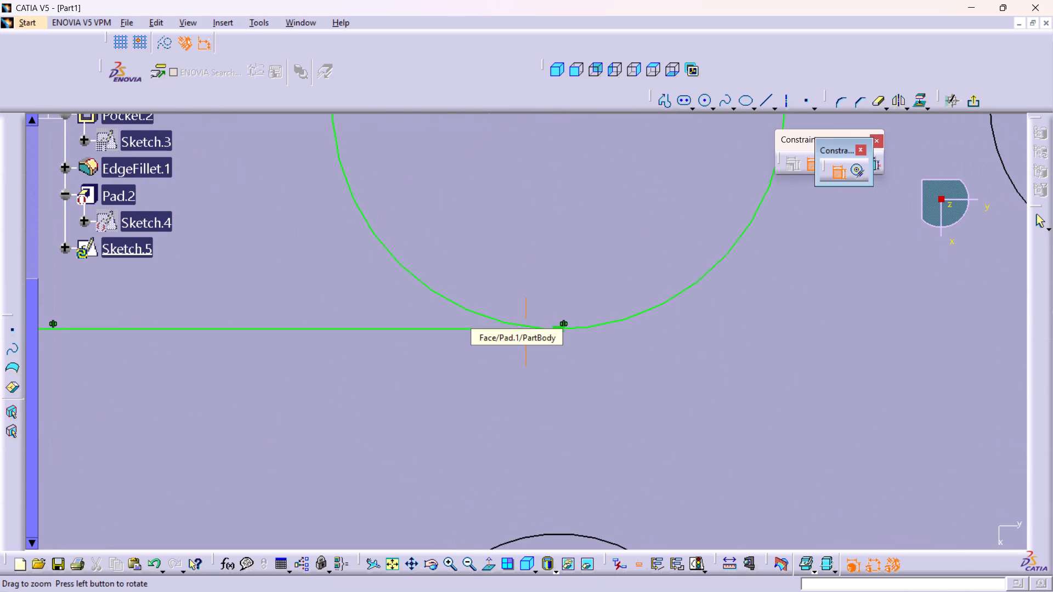
{"action": "middle_click_drag", "start_coordinate": [514, 265], "coordinate": [514, 264]}
{"action": "middle_click_drag", "start_coordinate": [529, 313], "coordinate": [483, 97]}
{"action": "right_click", "coordinate": [529, 313]}
{"action": "middle_click_drag", "start_coordinate": [865, 237], "coordinate": [864, 237]}
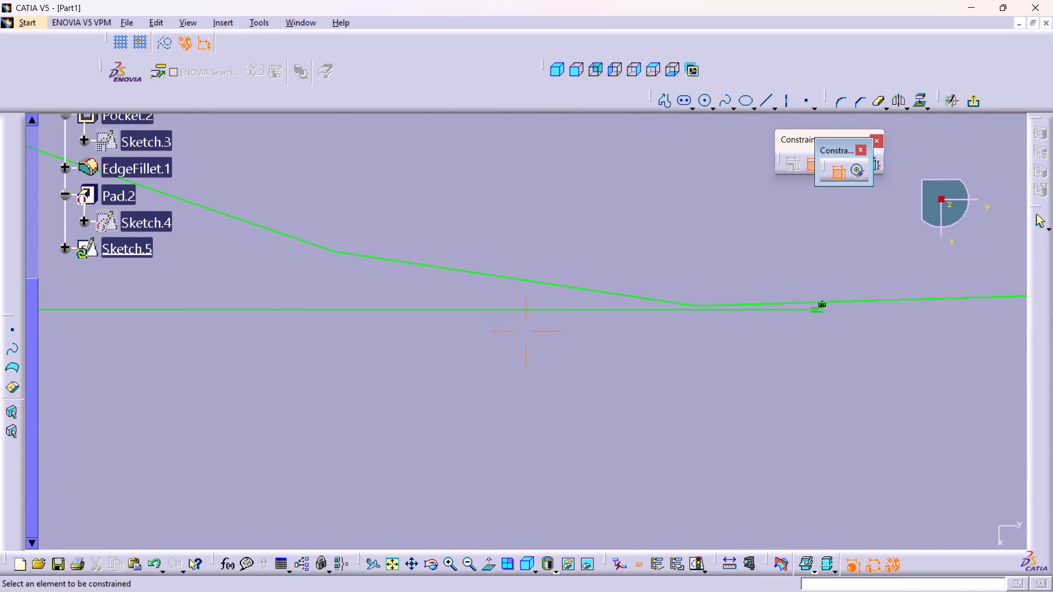
{"action": "middle_click_drag", "start_coordinate": [864, 237], "coordinate": [586, 244]}
{"action": "scroll", "coordinate": [580, 246], "scroll_direction": "down", "scroll_amount": 1}
{"action": "middle_click_drag", "start_coordinate": [580, 246], "coordinate": [538, 106]}
{"action": "right_click", "coordinate": [580, 246]}
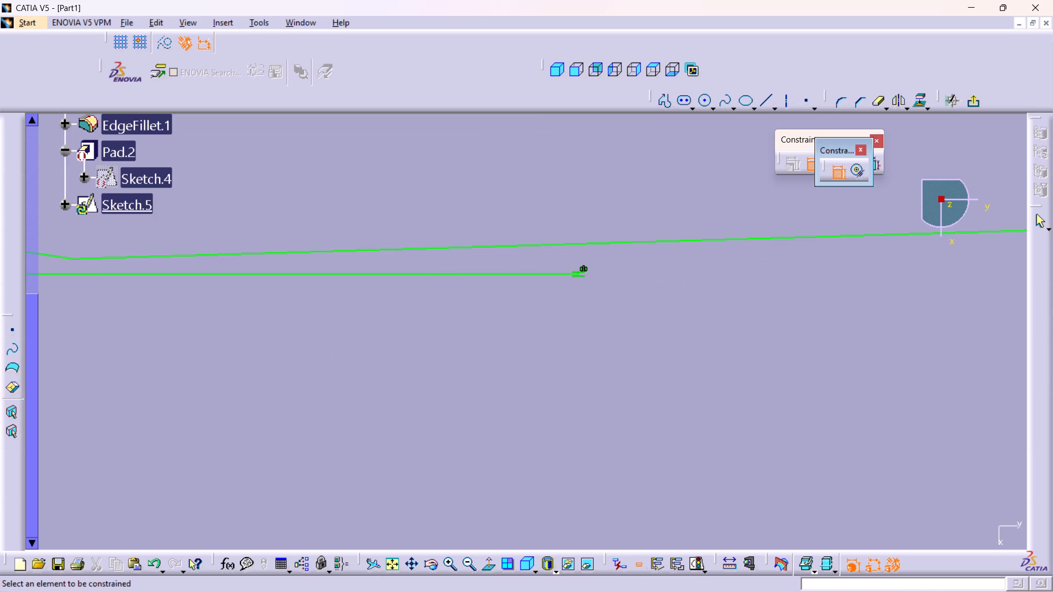
{"action": "left_click", "coordinate": [580, 276]}
{"action": "left_click", "coordinate": [633, 242]}
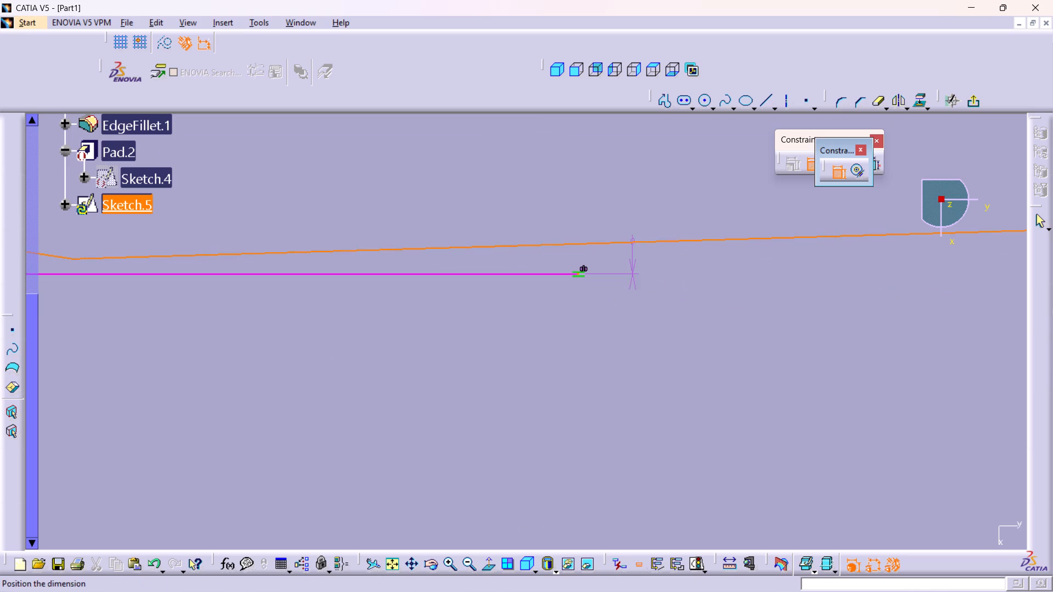
{"action": "right_click", "coordinate": [673, 337]}
{"action": "left_click", "coordinate": [724, 514]}
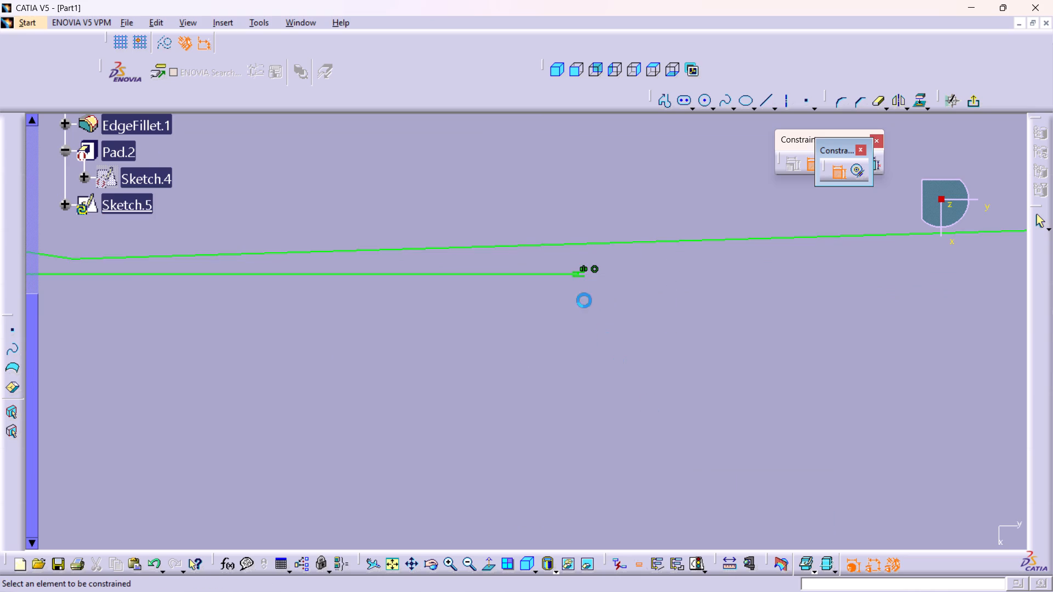
Trim away the inner half of the positive-side circle to close the slot profile, and exit the sketch.
{"action": "middle_click_drag", "start_coordinate": [580, 294], "coordinate": [738, 572]}
{"action": "right_click", "coordinate": [580, 294]}
{"action": "middle_click_drag", "start_coordinate": [600, 287], "coordinate": [732, 494]}
{"action": "right_click", "coordinate": [600, 287]}
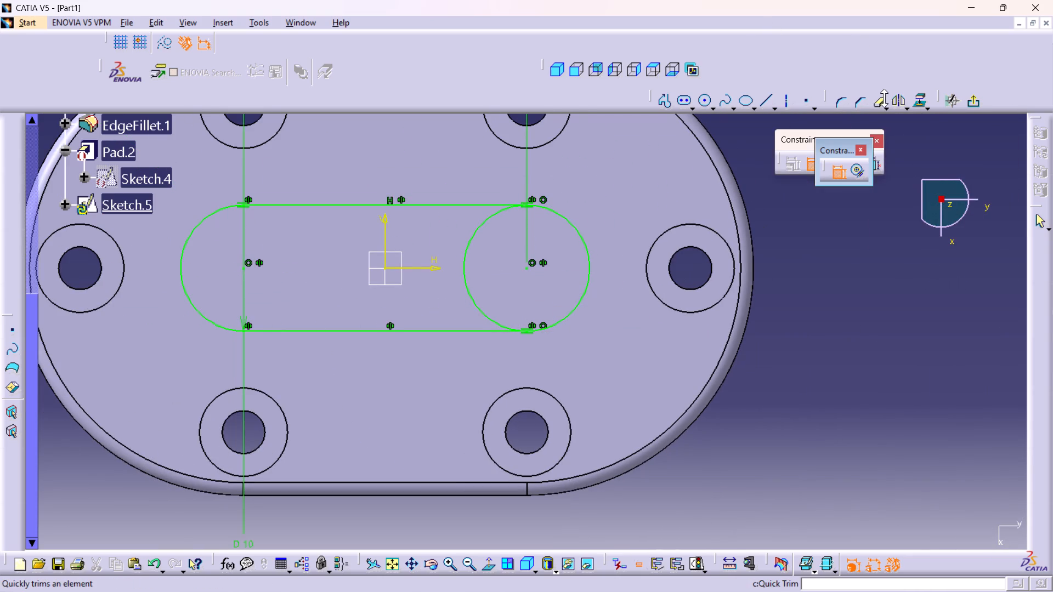
{"action": "double_click", "coordinate": [882, 100]}
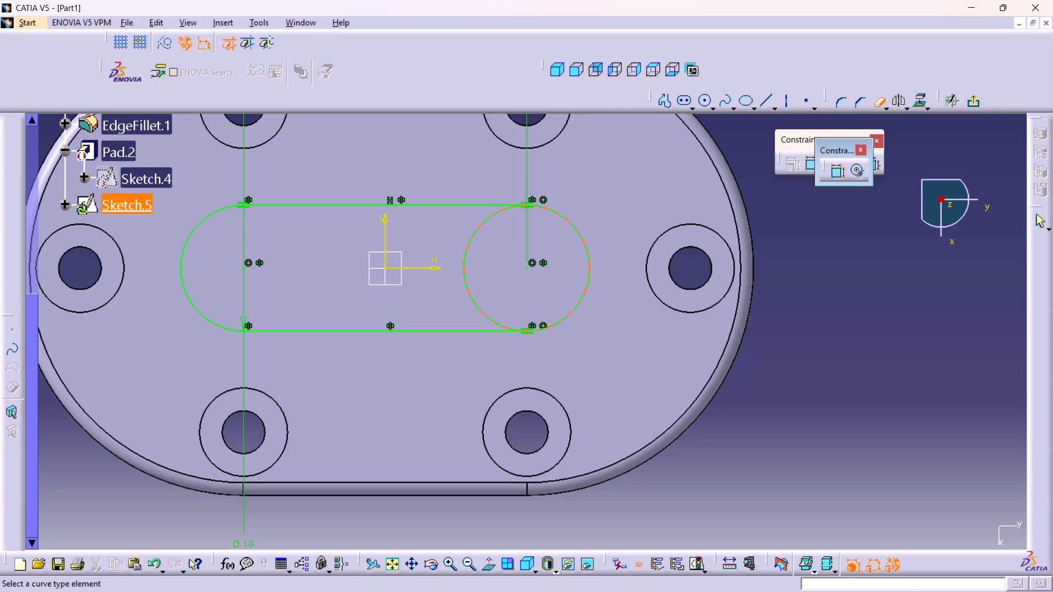
{"action": "left_click", "coordinate": [476, 231]}
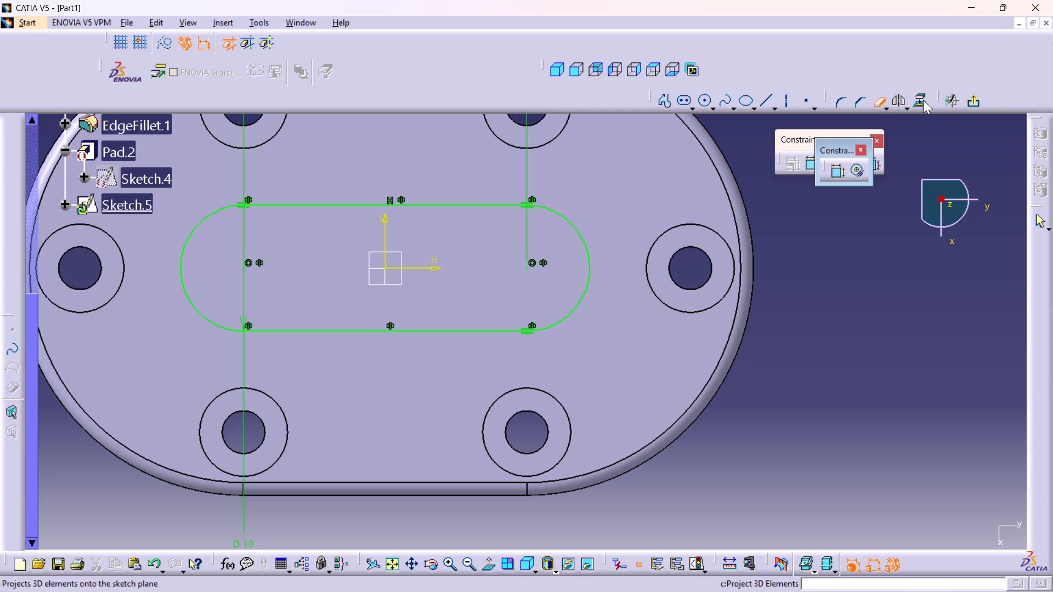
{"action": "left_click", "coordinate": [965, 99]}
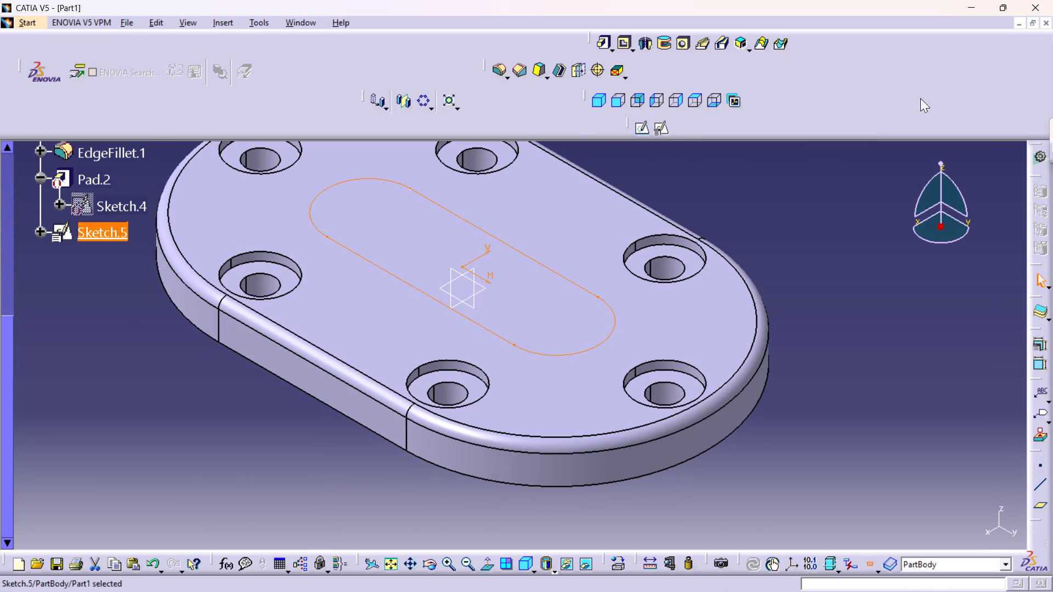
Extrude the closed slot profile of Sketch.5 upward as a pad with a length of 11-4.4 mm.
{"action": "left_click", "coordinate": [602, 39]}
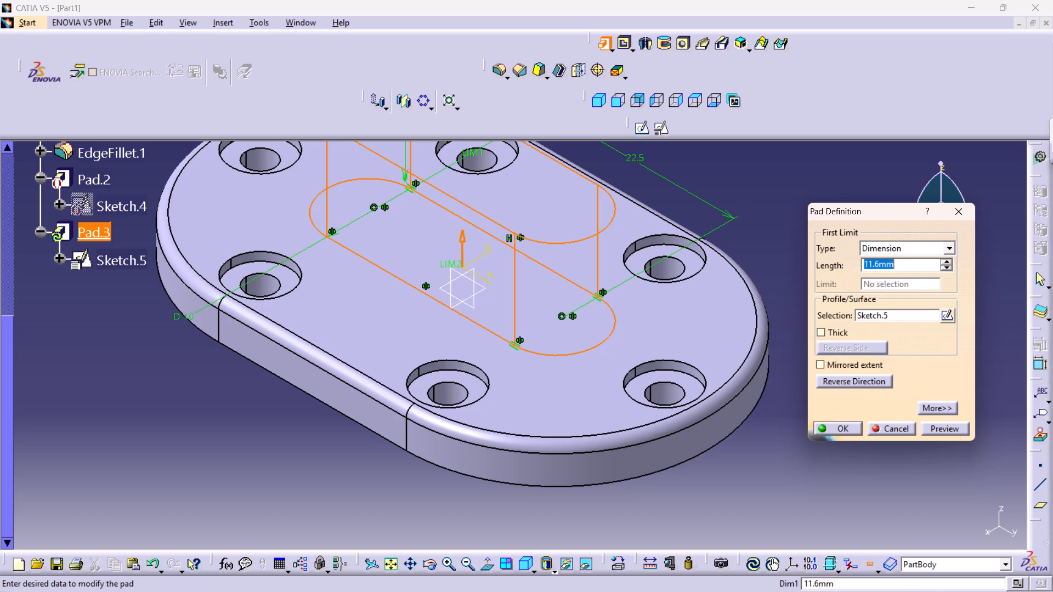
{"action": "double_click", "coordinate": [901, 266]}
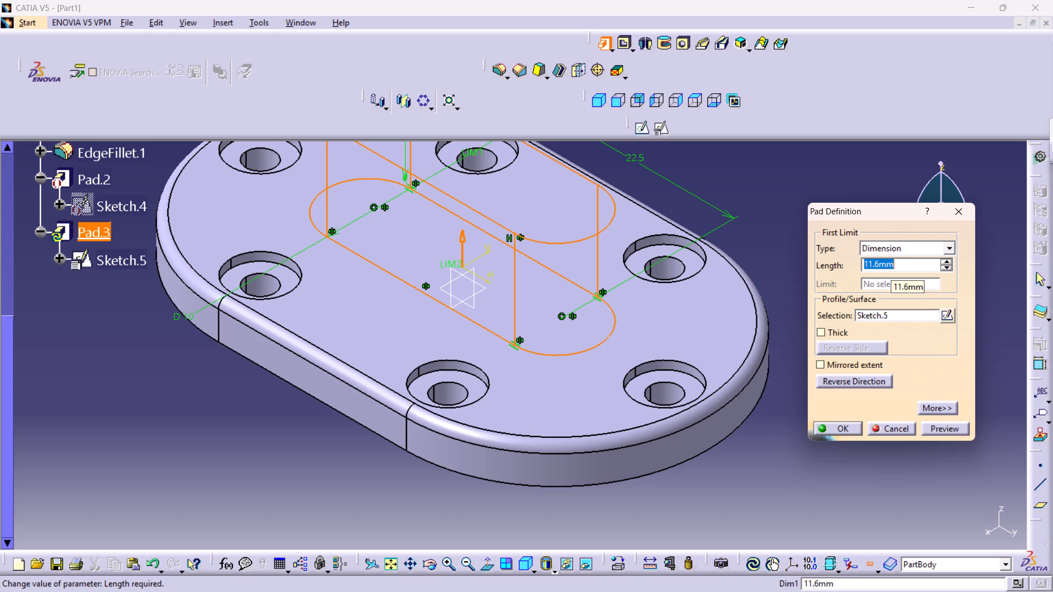
{"action": "key", "text": "1"}
{"action": "type", "text": "6-"}
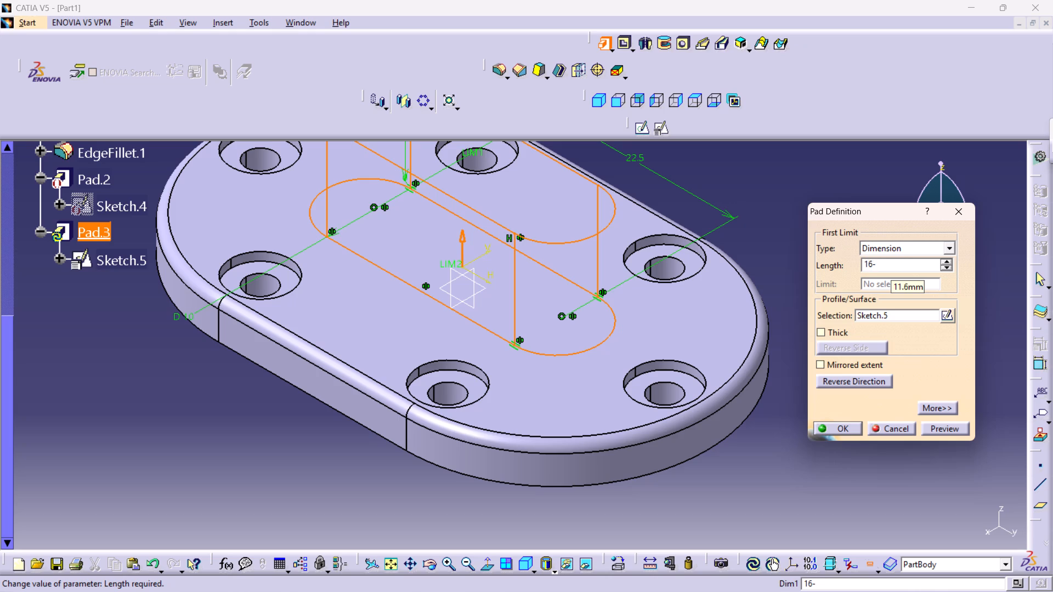
{"action": "key", "text": "BackSpace"}
{"action": "key", "text": "BackSpace"}
{"action": "key", "text": "1"}
{"action": "key", "text": "minus"}
{"action": "type", "text": "4.4"}
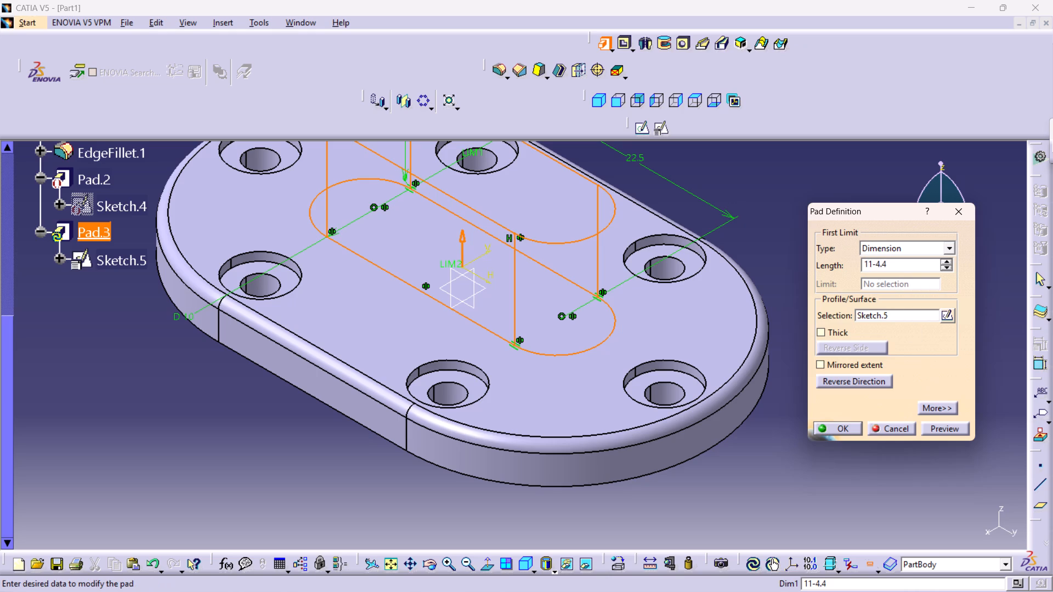
{"action": "left_click", "coordinate": [842, 424]}
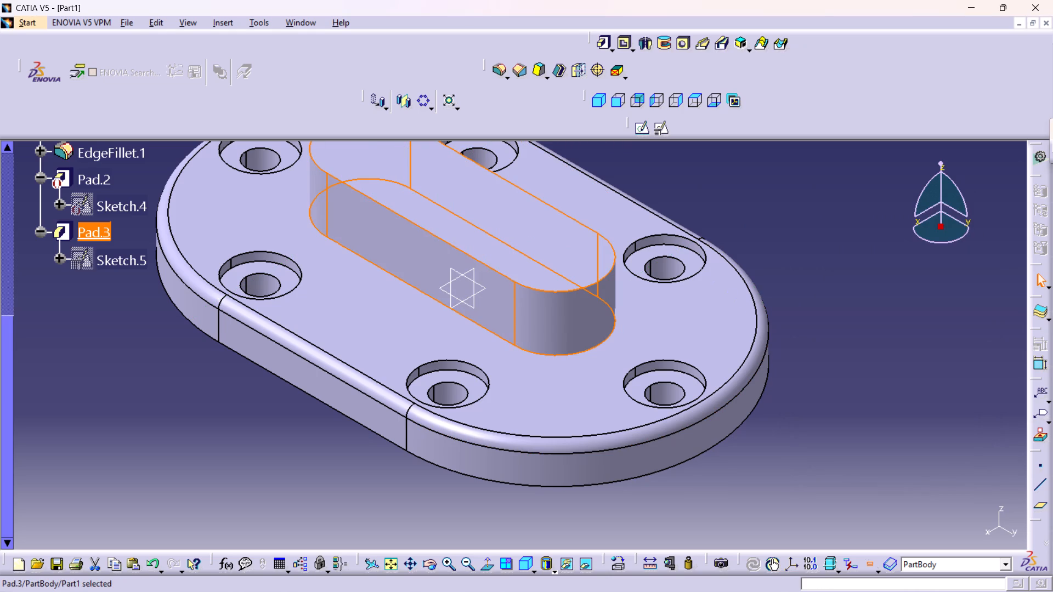
Activate the deactivated slot ring pad, Pad.2, together with its aggregated elements.
{"action": "left_click", "coordinate": [126, 320]}
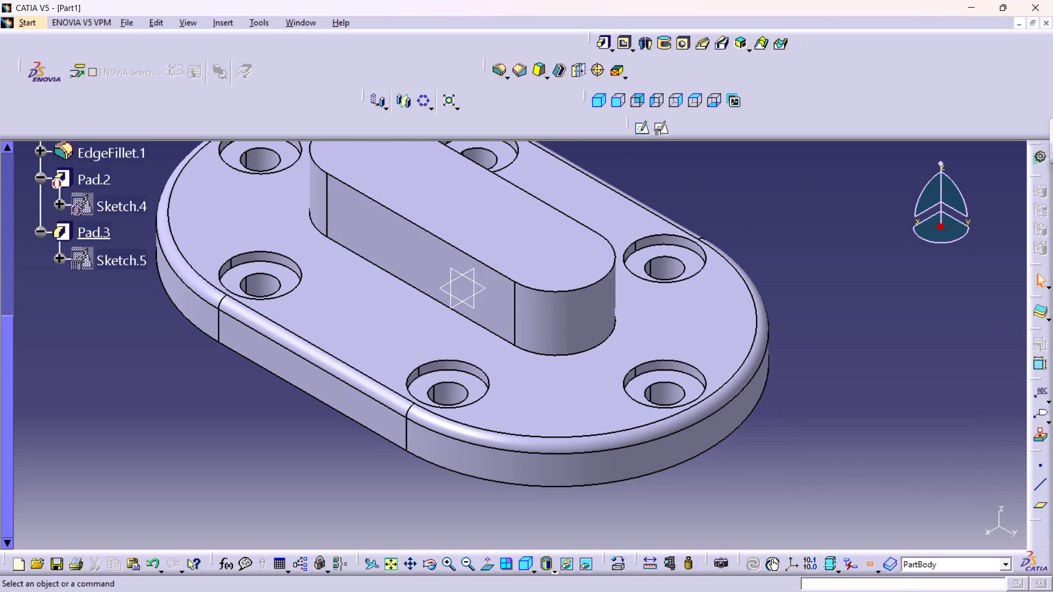
{"action": "right_click", "coordinate": [82, 177]}
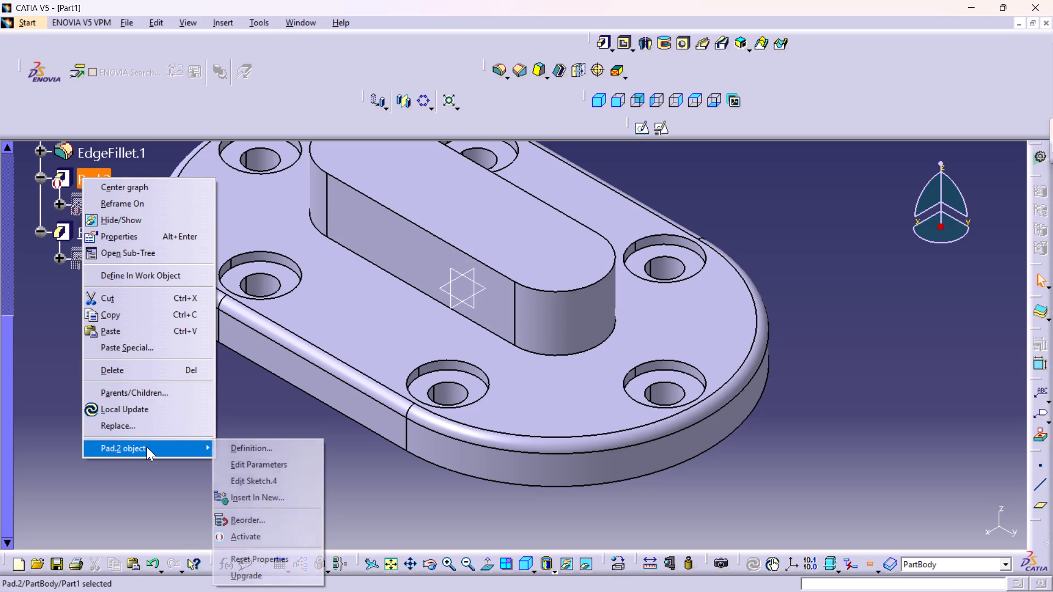
{"action": "left_click", "coordinate": [241, 532]}
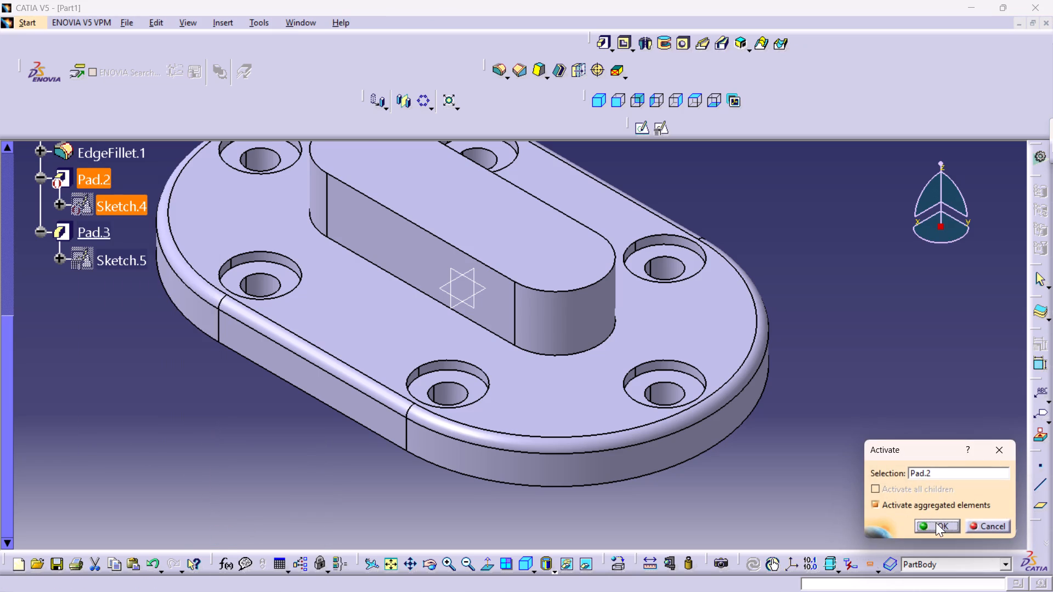
{"action": "left_click", "coordinate": [936, 522]}
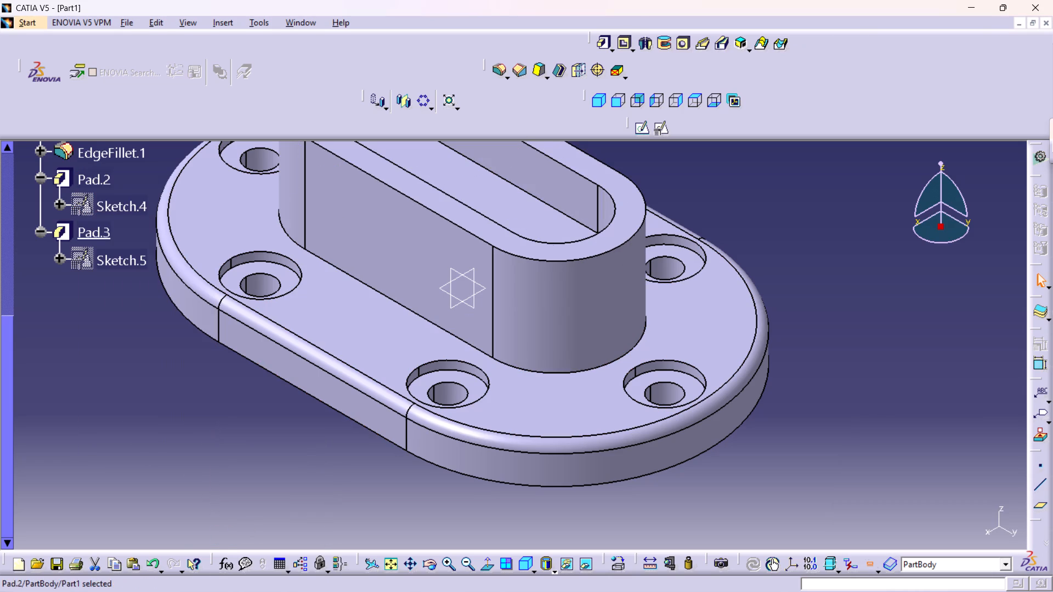
Start a positioned sketch on the inner slot pad's top face, with the axes swapped and V reversed.
{"action": "middle_click_drag", "start_coordinate": [259, 384], "coordinate": [274, 468]}
{"action": "right_click", "coordinate": [259, 384]}
{"action": "middle_click_drag", "start_coordinate": [407, 311], "coordinate": [407, 311]}
{"action": "right_click_drag", "start_coordinate": [407, 311], "coordinate": [407, 311]}
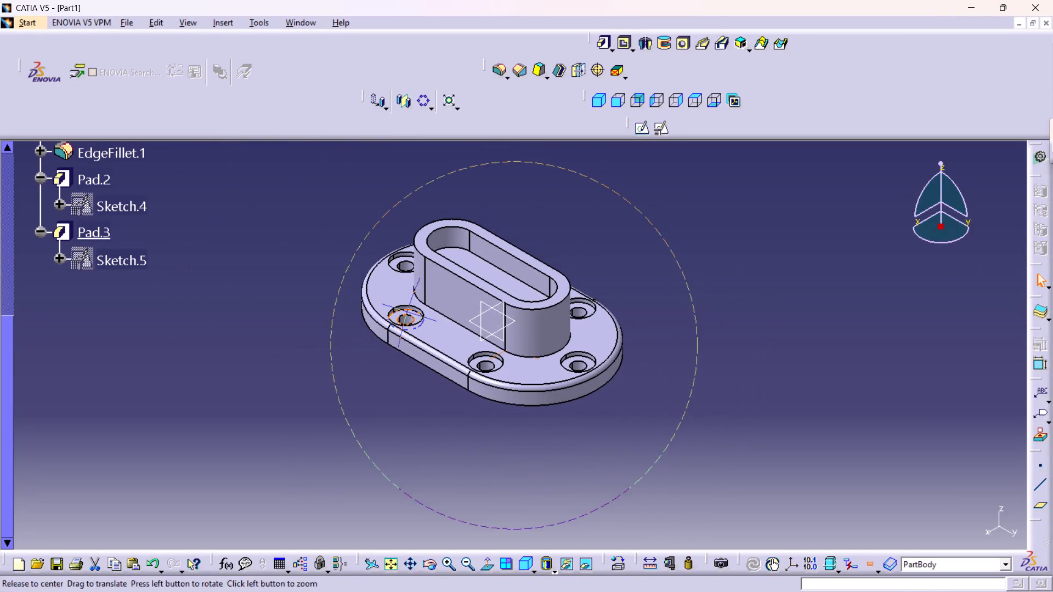
{"action": "right_click_drag", "start_coordinate": [407, 311], "coordinate": [387, 414]}
{"action": "middle_click_drag", "start_coordinate": [407, 311], "coordinate": [387, 414]}
{"action": "middle_click_drag", "start_coordinate": [448, 323], "coordinate": [485, 350]}
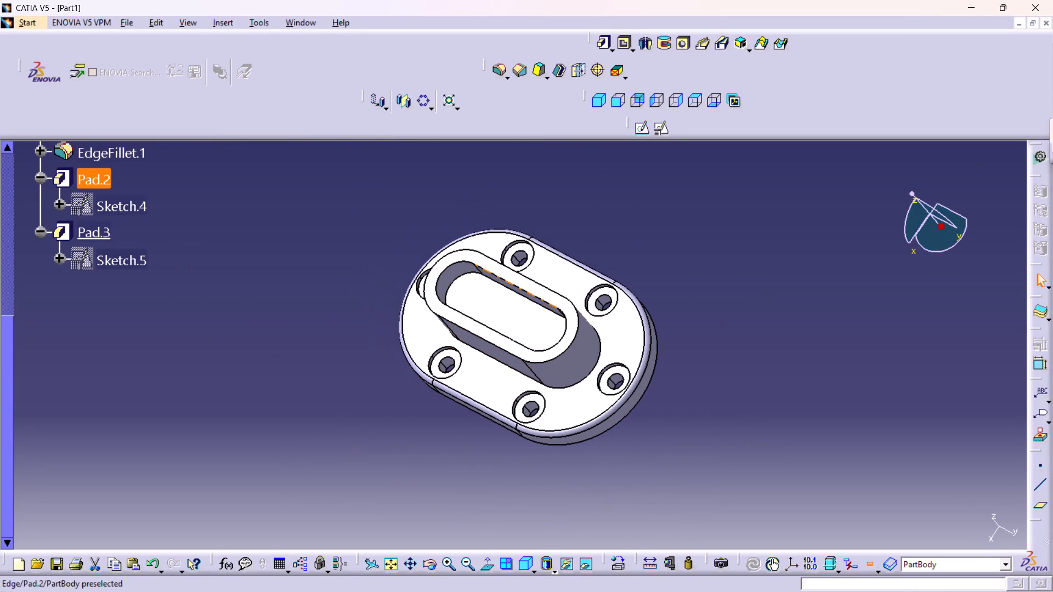
{"action": "left_click", "coordinate": [499, 319]}
{"action": "left_click", "coordinate": [657, 127]}
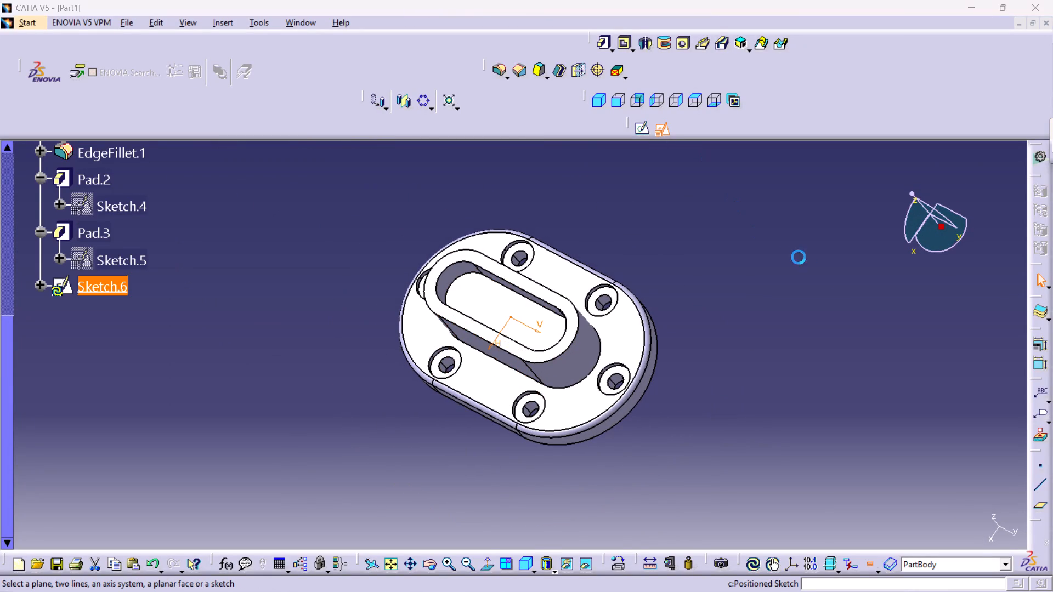
{"action": "left_click", "coordinate": [972, 503]}
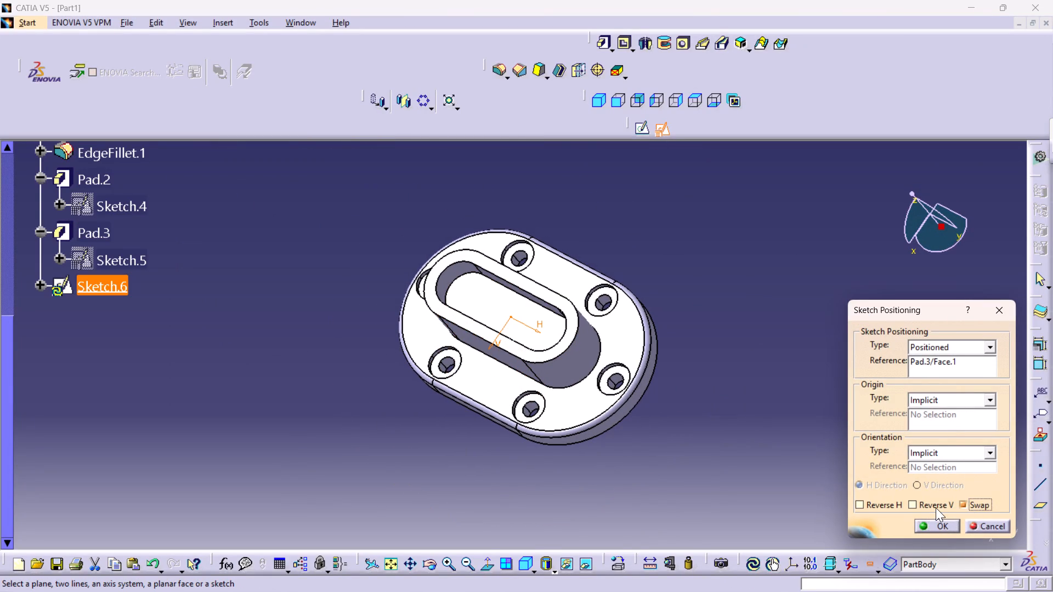
{"action": "left_click", "coordinate": [936, 508]}
{"action": "left_click", "coordinate": [940, 527]}
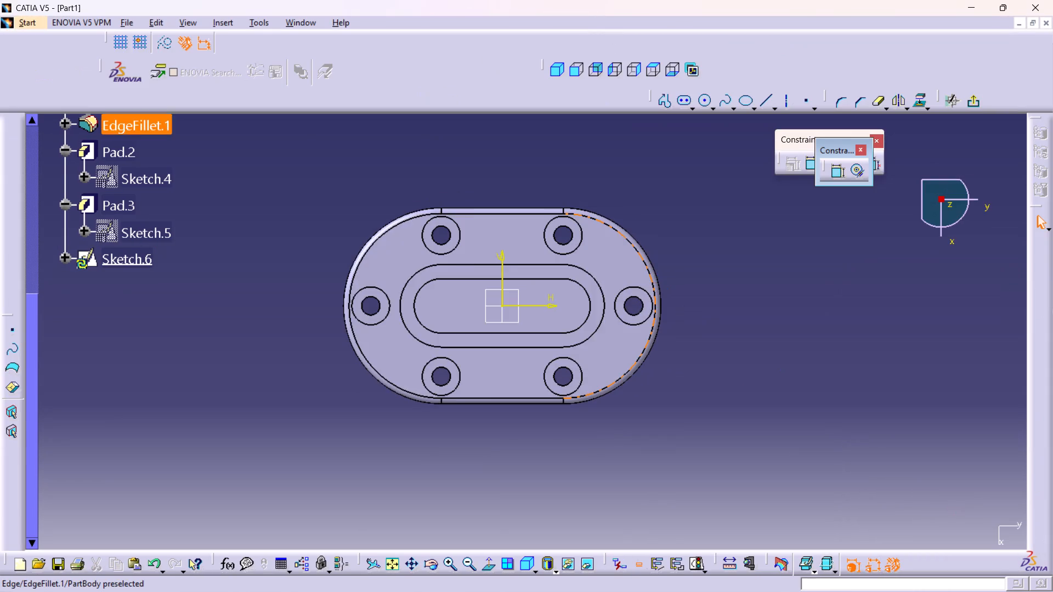
Sketch two circles centred on the horizontal axis near the slot's ends, about 6.1 mm and 5.1 mm in diameter.
{"action": "double_click", "coordinate": [706, 98]}
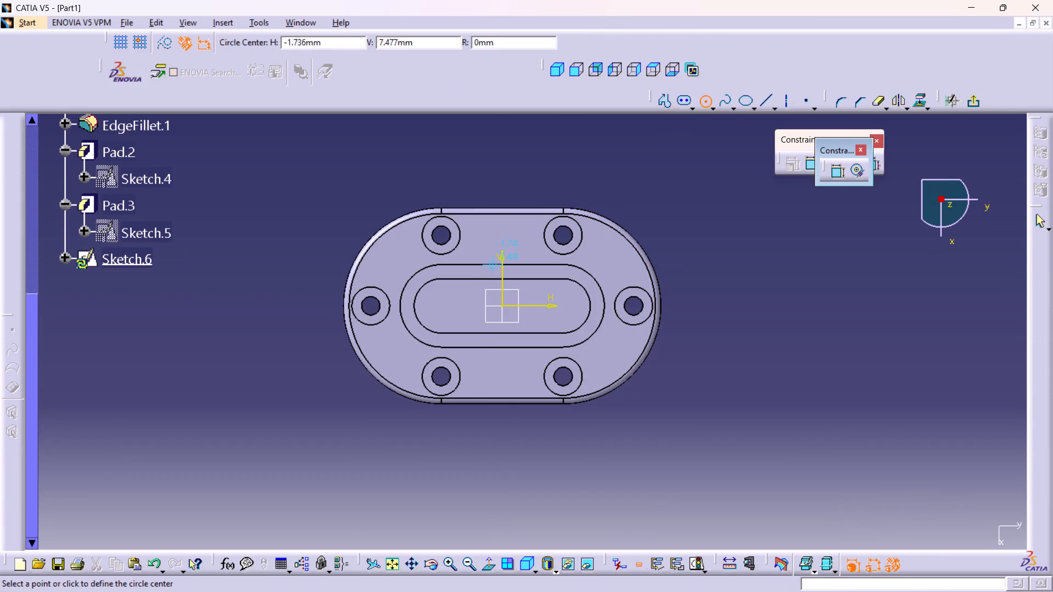
{"action": "left_click", "coordinate": [442, 305]}
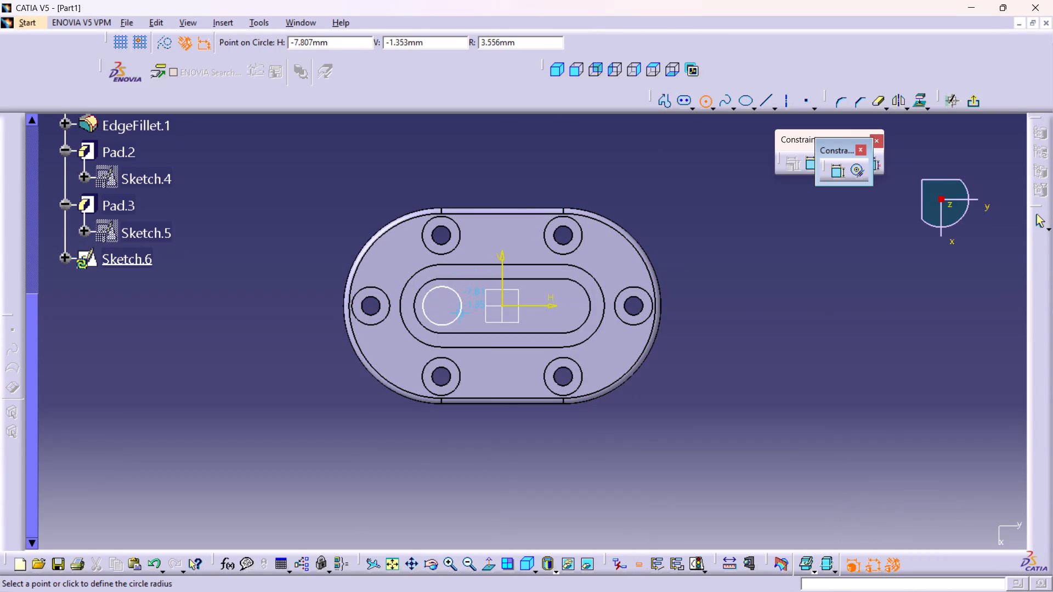
{"action": "left_click", "coordinate": [457, 310]}
{"action": "left_click", "coordinate": [561, 303]}
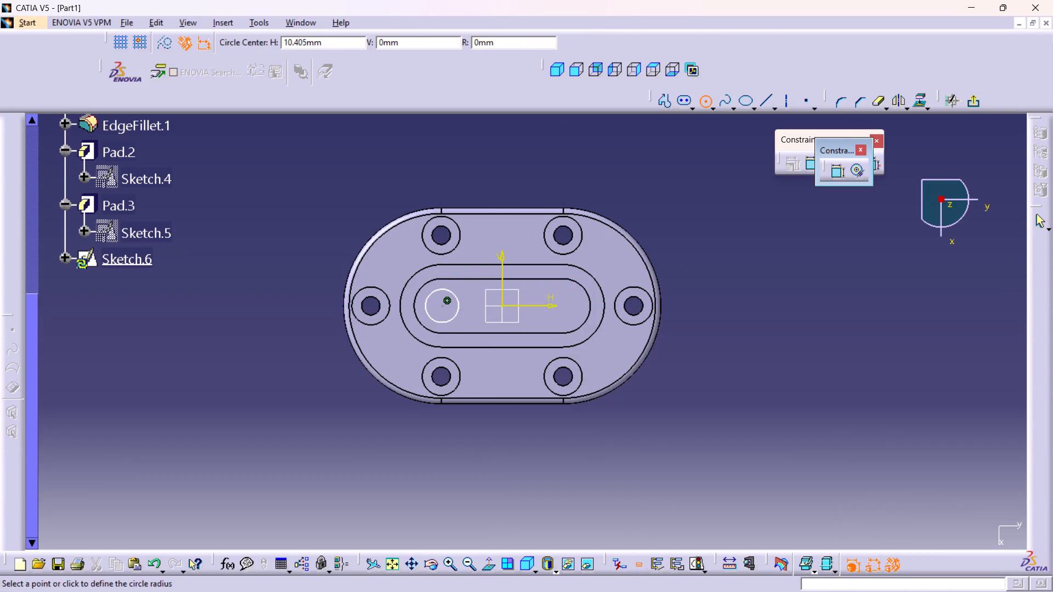
{"action": "left_click", "coordinate": [569, 317]}
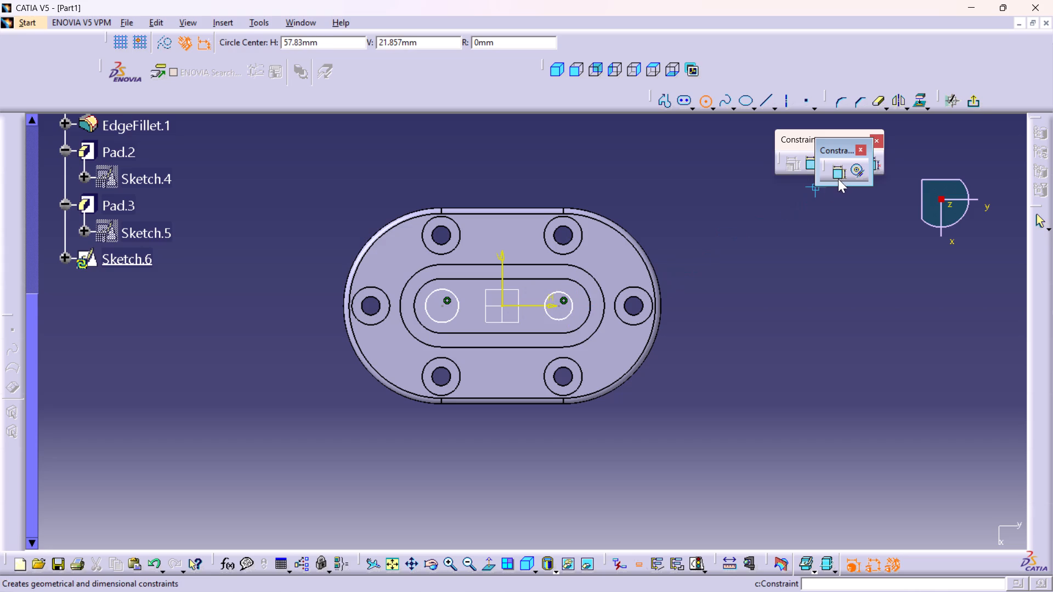
Dimension the positive-side circle's diameter at 5 mm.
{"action": "double_click", "coordinate": [838, 170]}
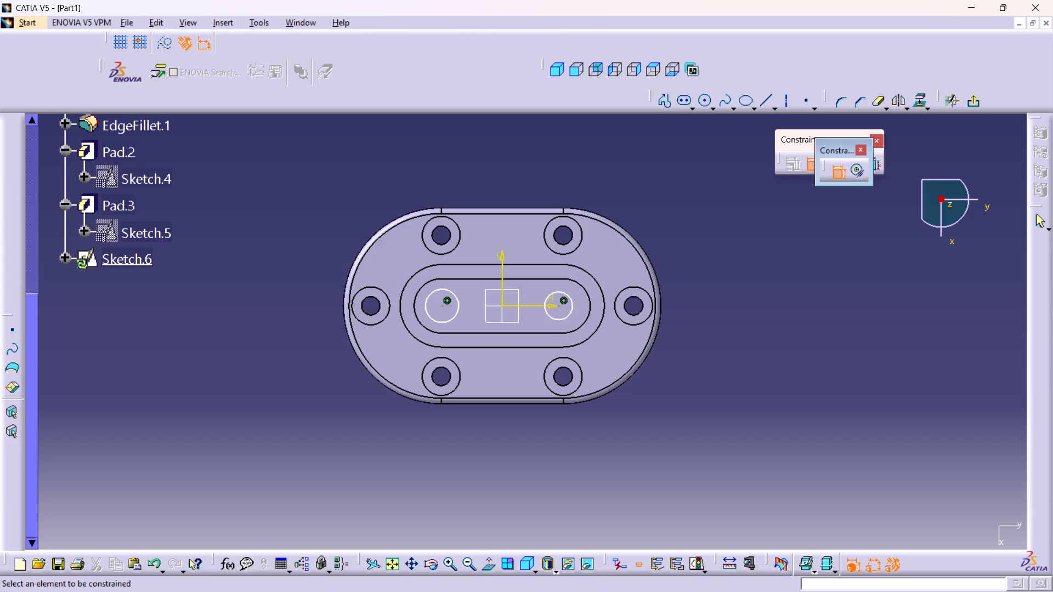
{"action": "left_click", "coordinate": [568, 296]}
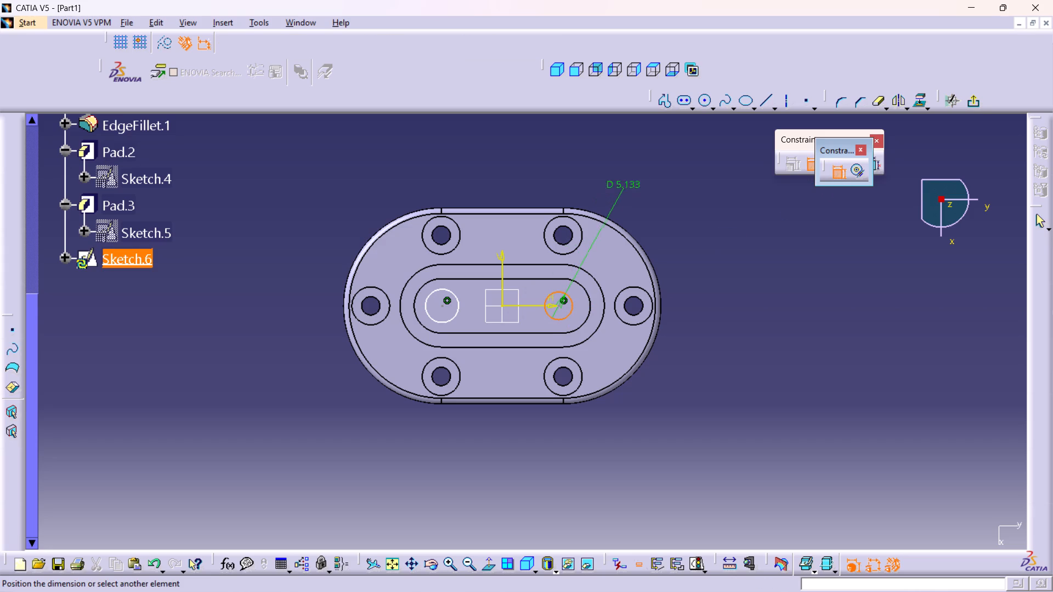
{"action": "left_click", "coordinate": [631, 180]}
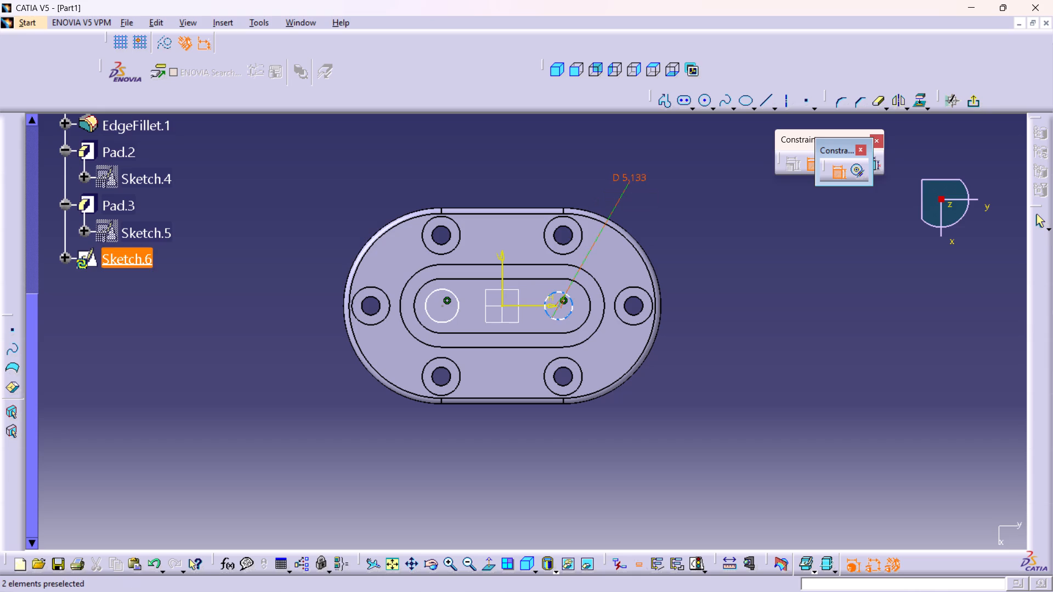
{"action": "double_click", "coordinate": [631, 175]}
{"action": "key", "text": "5"}
{"action": "key", "text": "Return"}
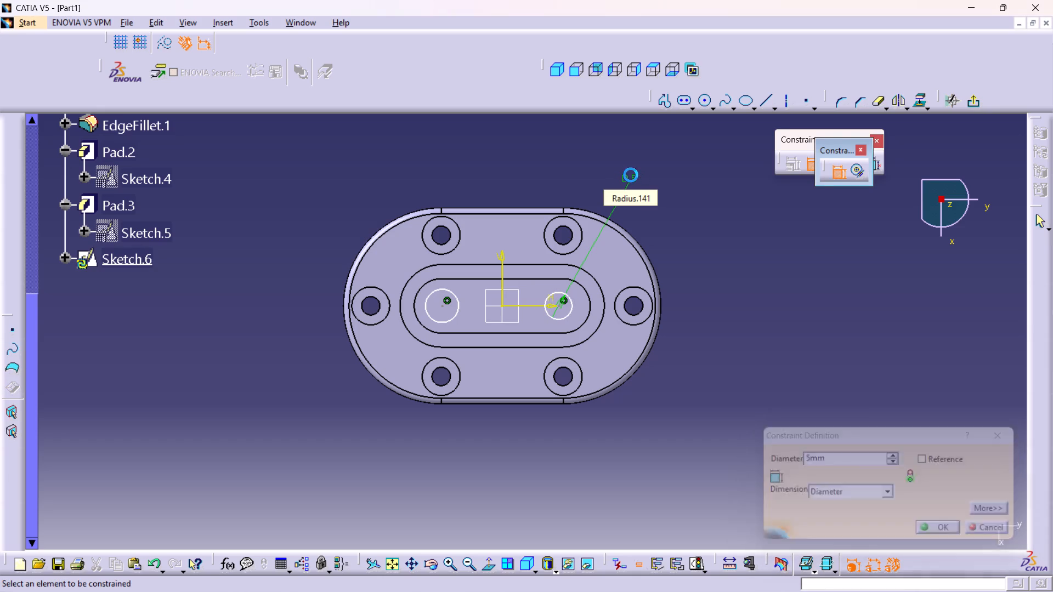
Dimension the negative-side circle's diameter at 5 mm.
{"action": "left_click", "coordinate": [432, 289]}
{"action": "left_click", "coordinate": [381, 193]}
{"action": "left_click", "coordinate": [379, 183]}
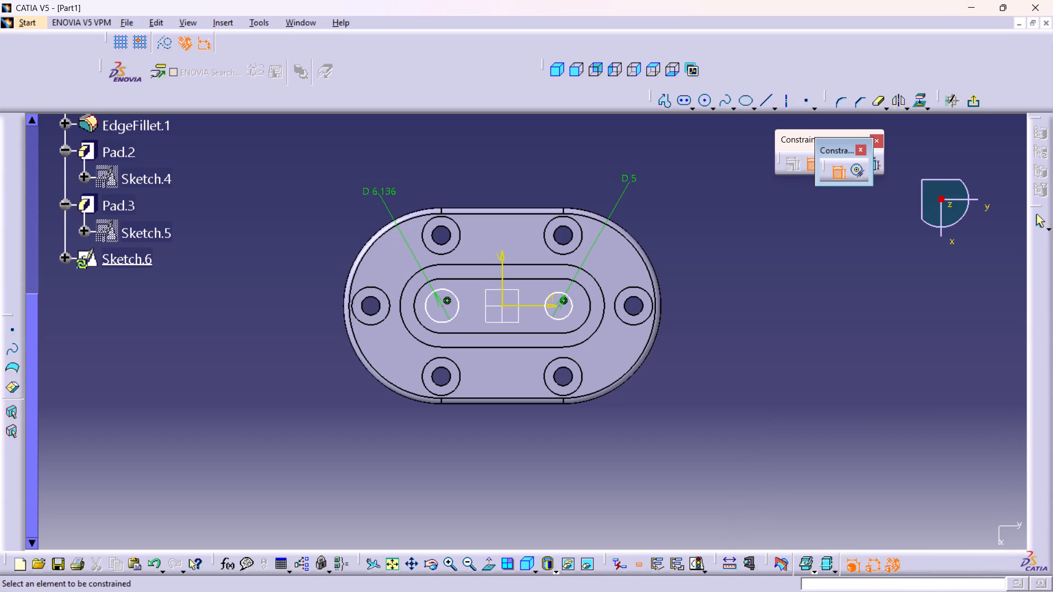
{"action": "double_click", "coordinate": [378, 186]}
{"action": "key", "text": "5"}
{"action": "key", "text": "Return"}
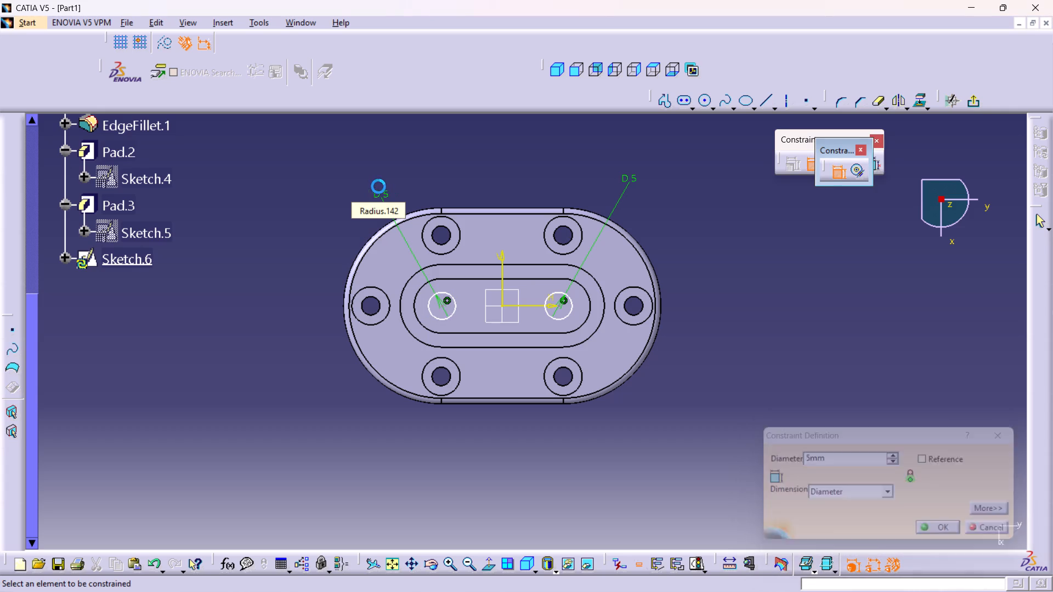
Set the distance between the two circle centres to 22.5 mm.
{"action": "left_click", "coordinate": [441, 305]}
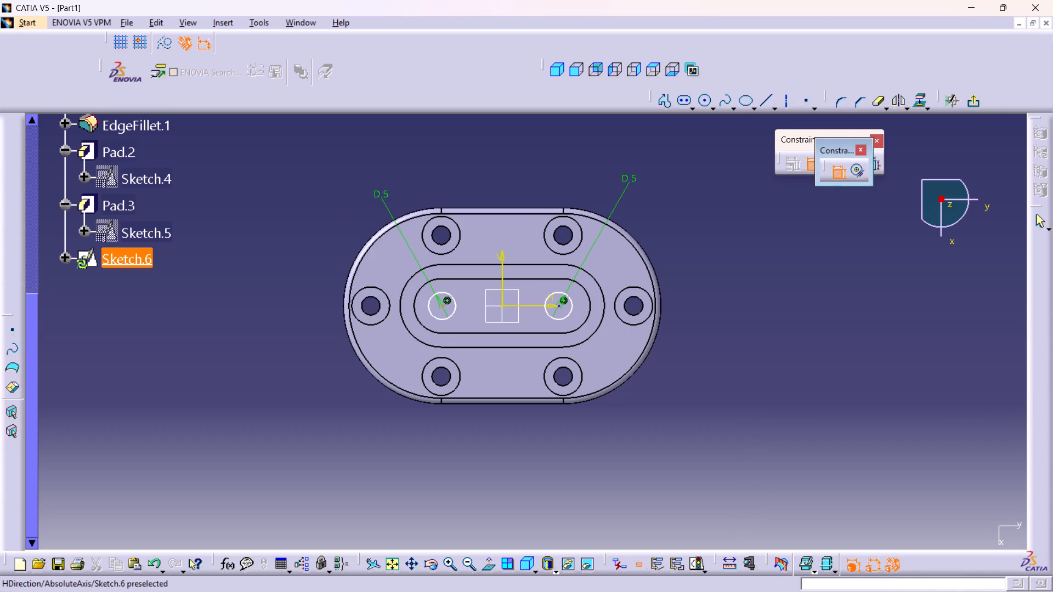
{"action": "left_click", "coordinate": [560, 306]}
{"action": "left_click", "coordinate": [499, 136]}
{"action": "double_click", "coordinate": [496, 130]}
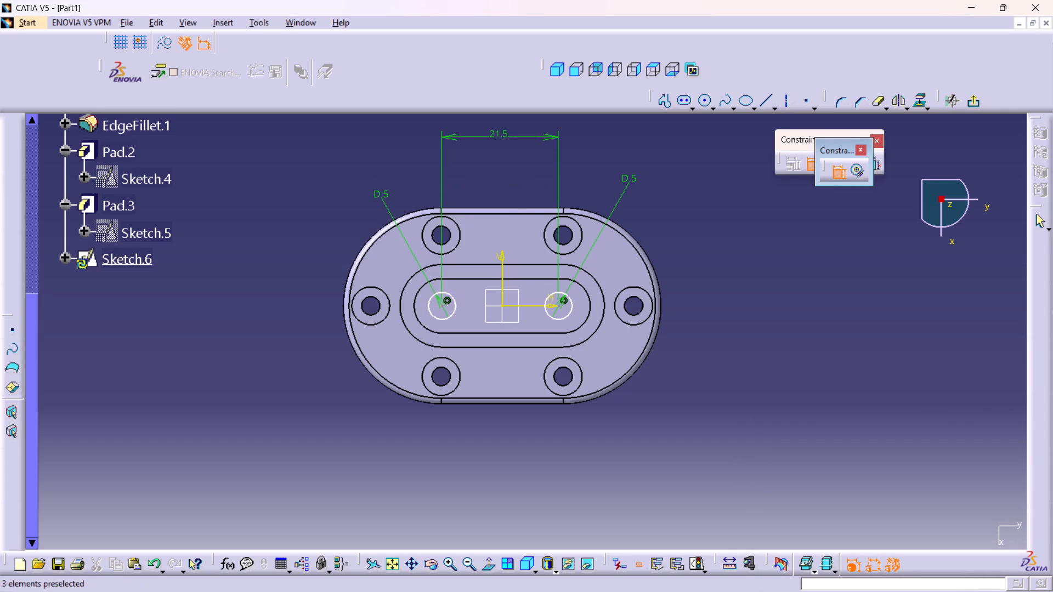
{"action": "type", "text": "22.5"}
{"action": "key", "text": "Return"}
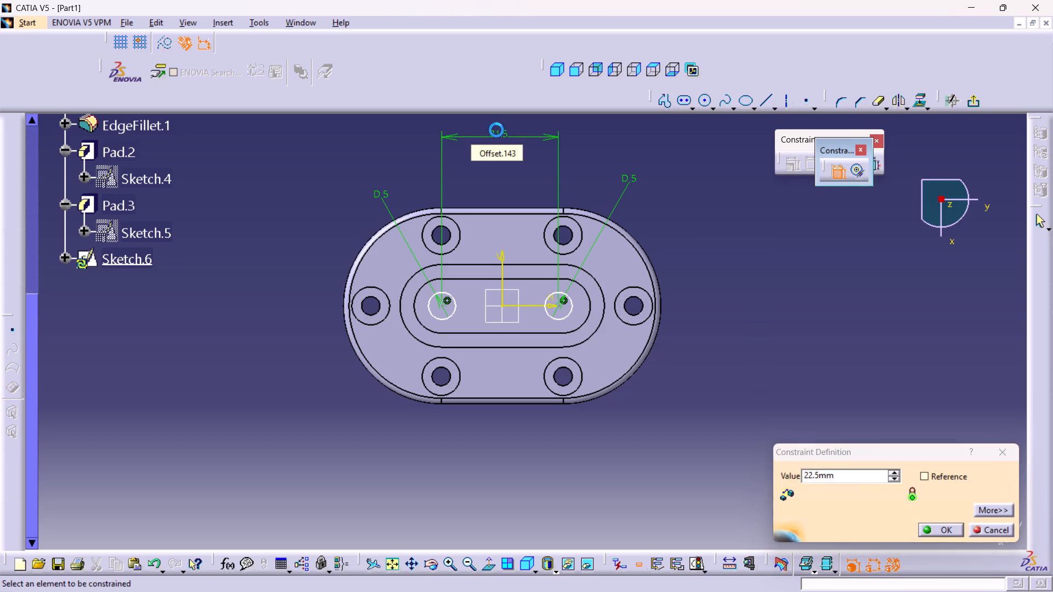
Constrain the two circle centres to be symmetric about the vertical axis, and exit the sketch.
{"action": "left_click", "coordinate": [443, 304]}
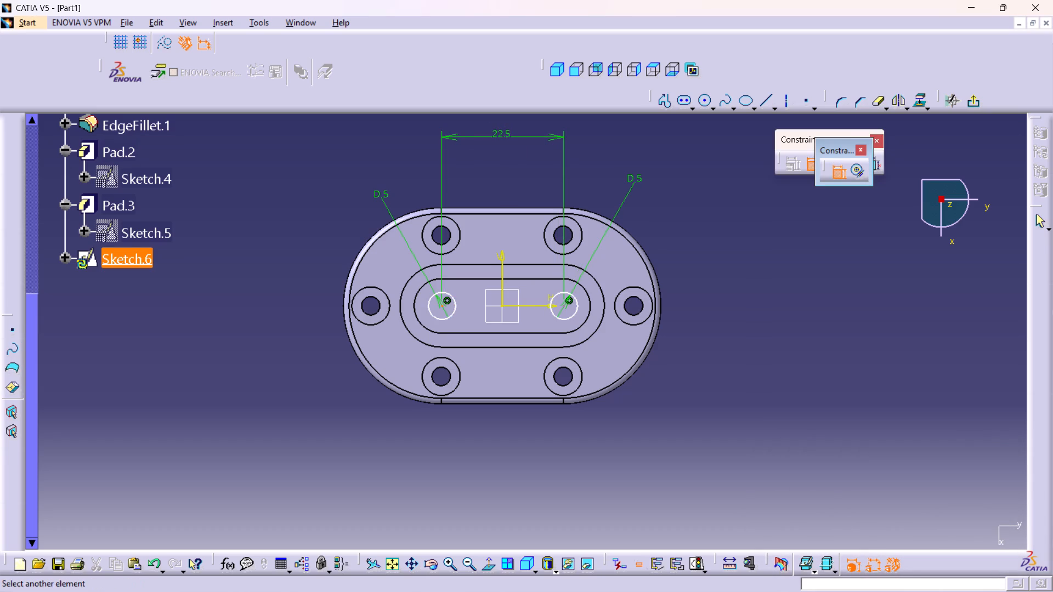
{"action": "left_click", "coordinate": [564, 305]}
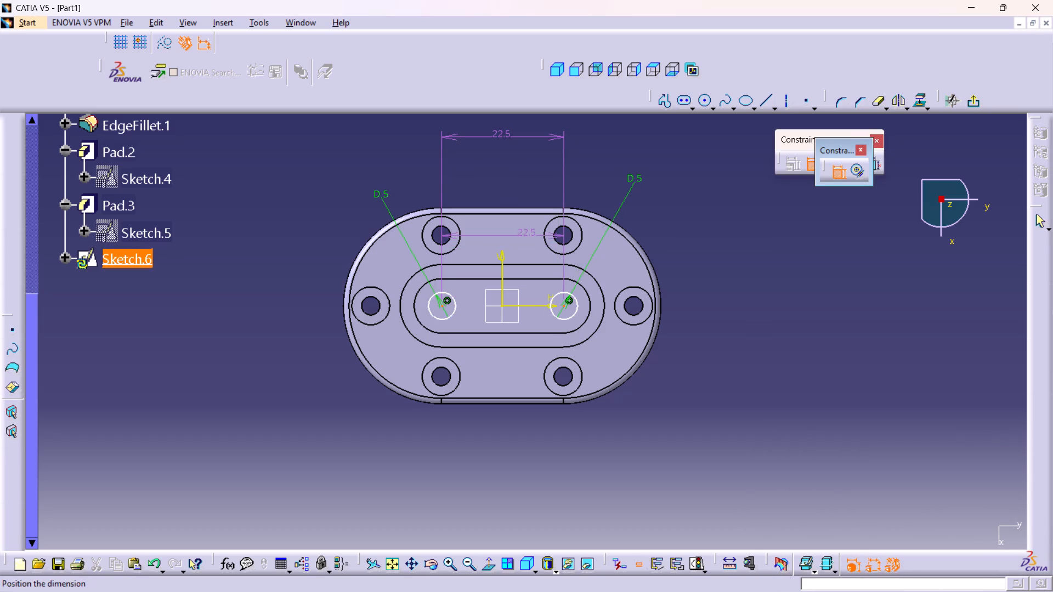
{"action": "right_click", "coordinate": [503, 192]}
{"action": "left_click", "coordinate": [573, 311]}
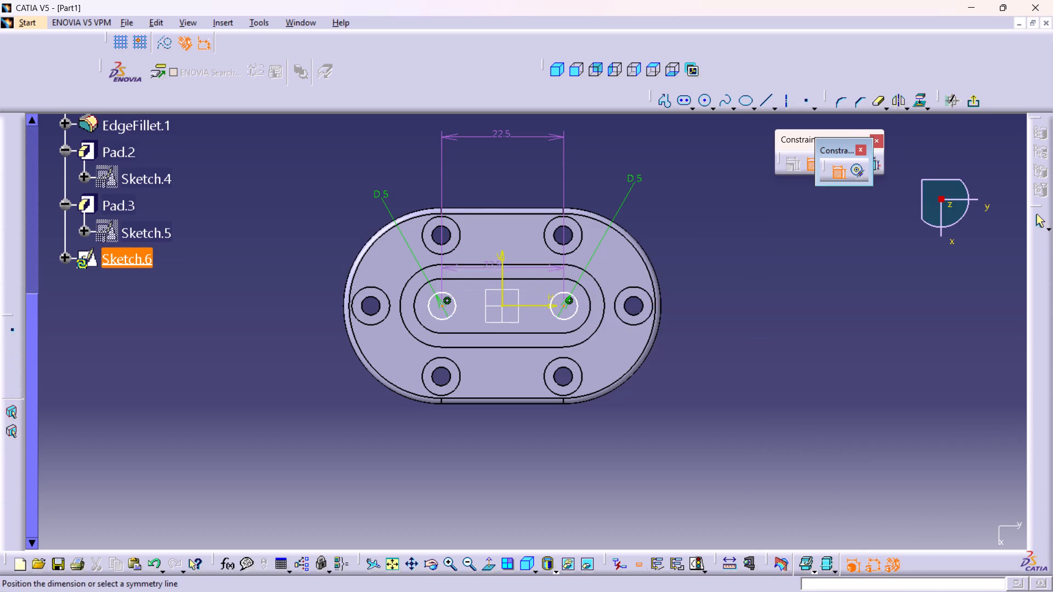
{"action": "left_click", "coordinate": [501, 254]}
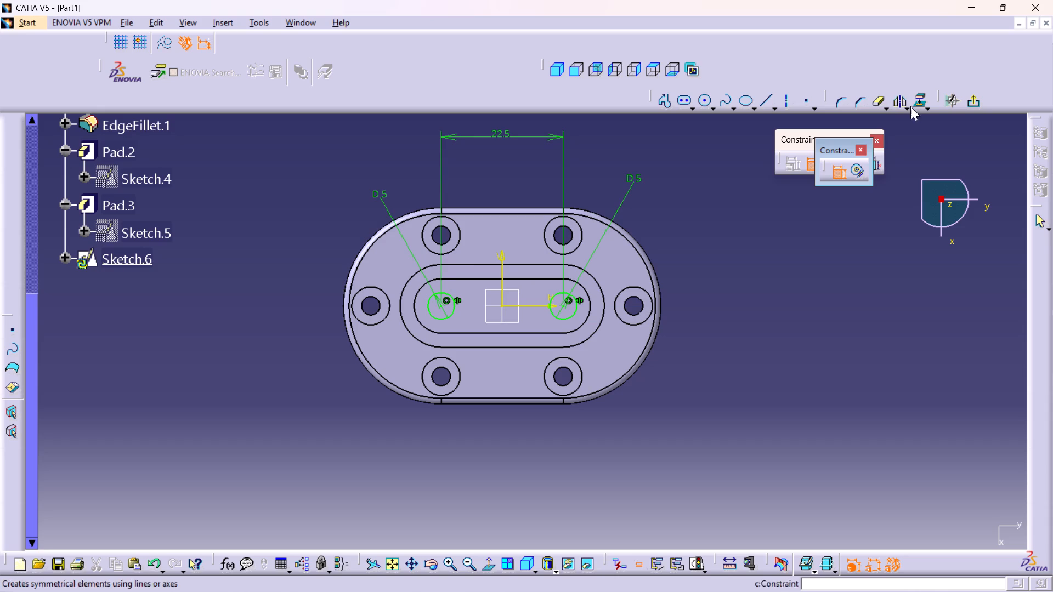
{"action": "left_click", "coordinate": [972, 105]}
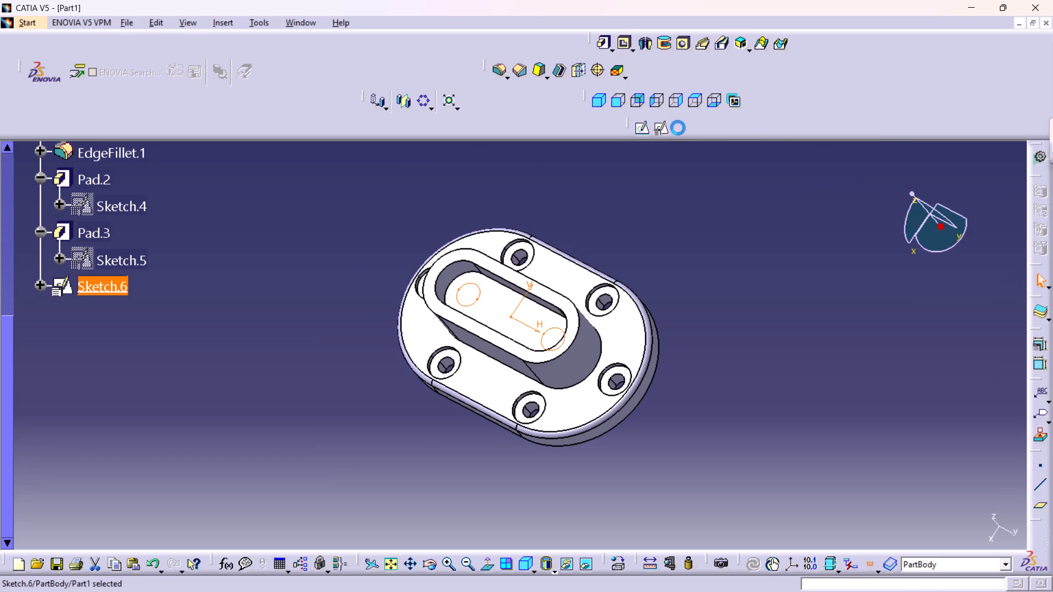
Cut the two circles through the part as a pocket with the Up to last limit and 0 mm offset.
{"action": "left_click", "coordinate": [627, 44]}
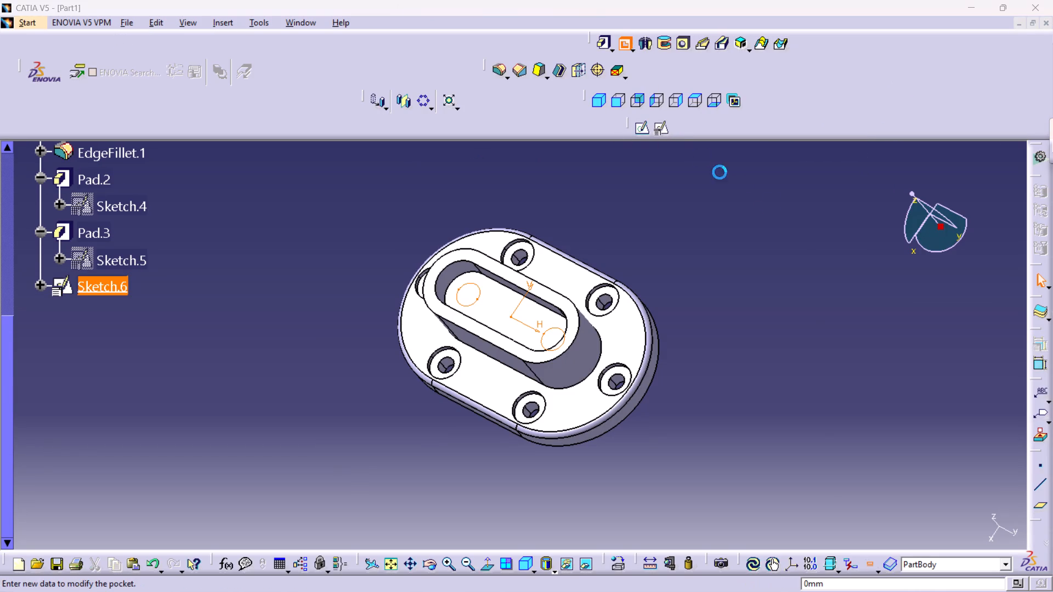
{"action": "left_click", "coordinate": [841, 428]}
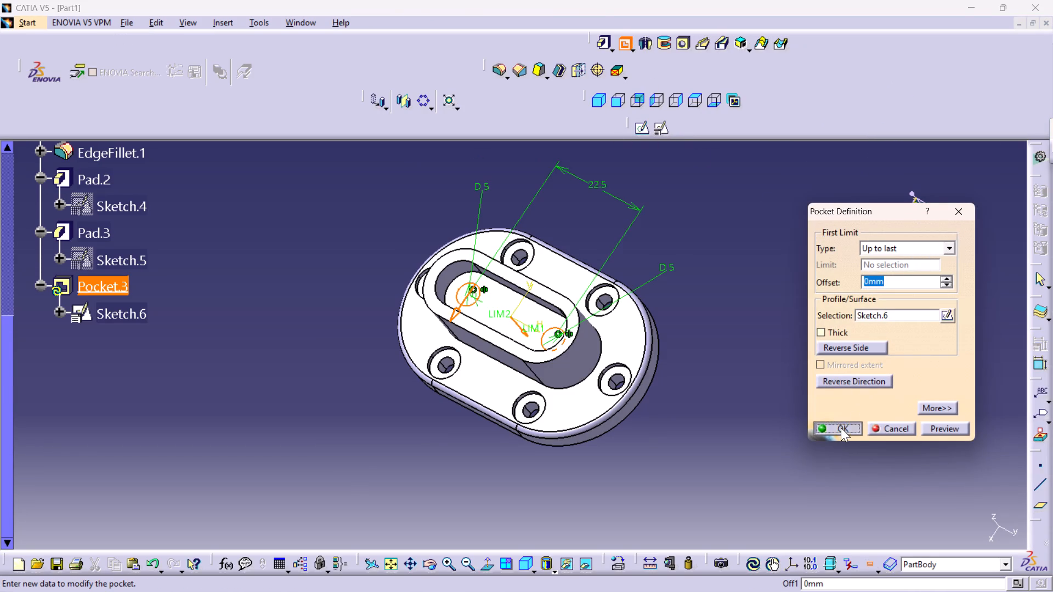
{"action": "left_click", "coordinate": [744, 440]}
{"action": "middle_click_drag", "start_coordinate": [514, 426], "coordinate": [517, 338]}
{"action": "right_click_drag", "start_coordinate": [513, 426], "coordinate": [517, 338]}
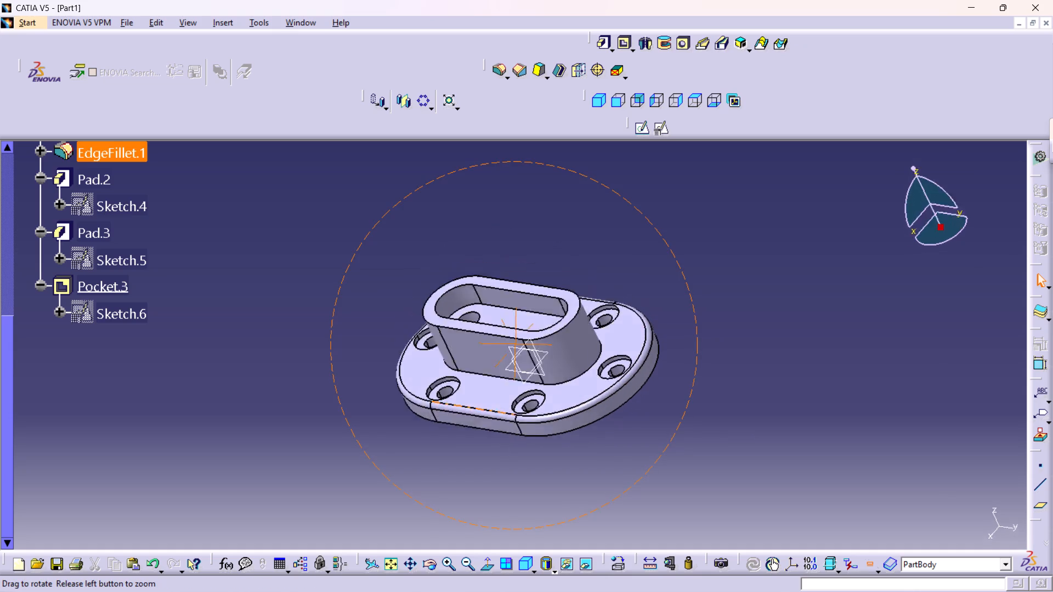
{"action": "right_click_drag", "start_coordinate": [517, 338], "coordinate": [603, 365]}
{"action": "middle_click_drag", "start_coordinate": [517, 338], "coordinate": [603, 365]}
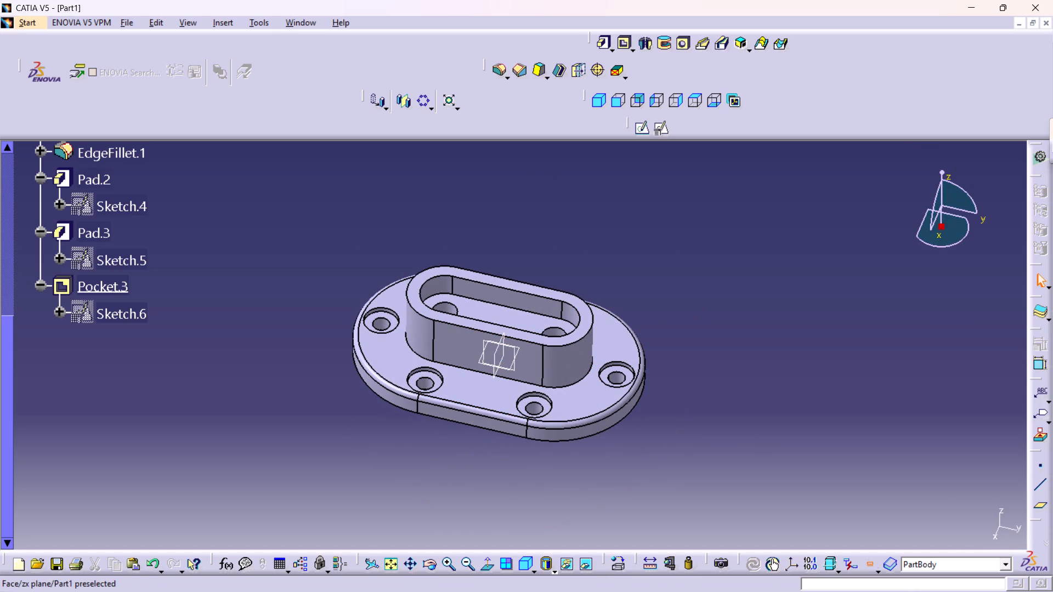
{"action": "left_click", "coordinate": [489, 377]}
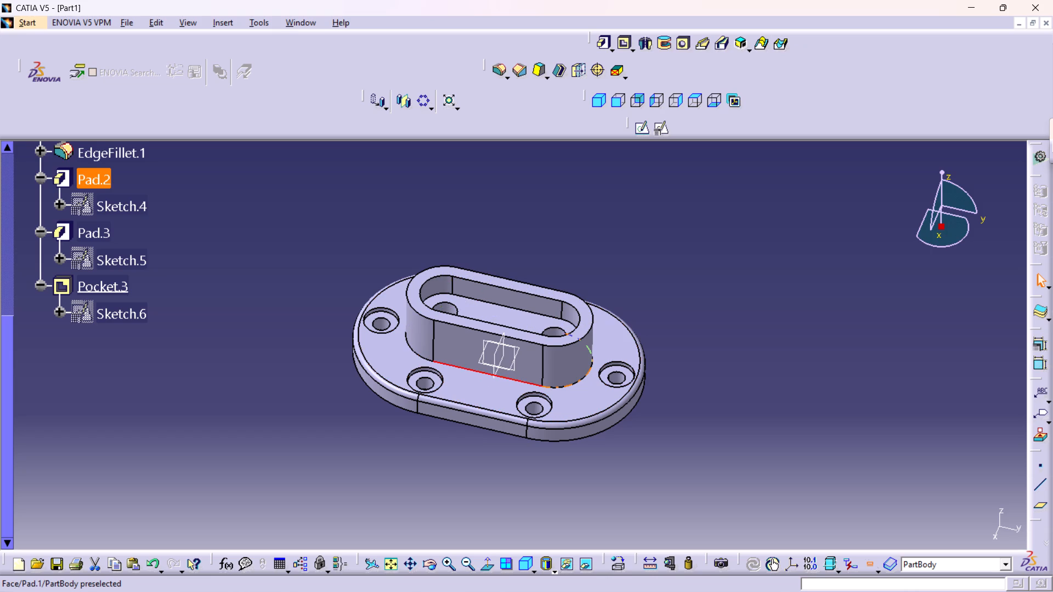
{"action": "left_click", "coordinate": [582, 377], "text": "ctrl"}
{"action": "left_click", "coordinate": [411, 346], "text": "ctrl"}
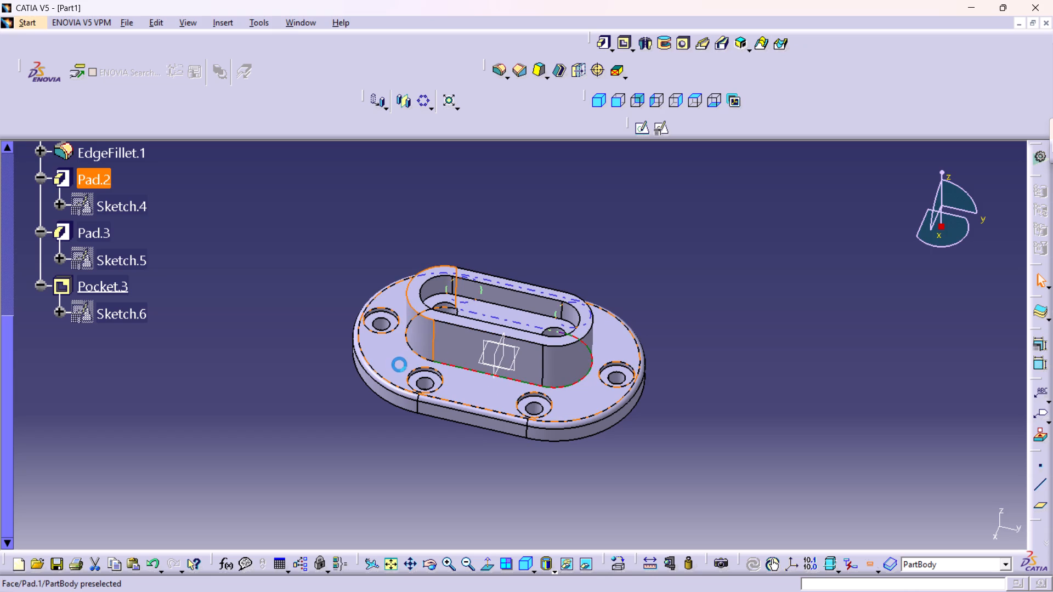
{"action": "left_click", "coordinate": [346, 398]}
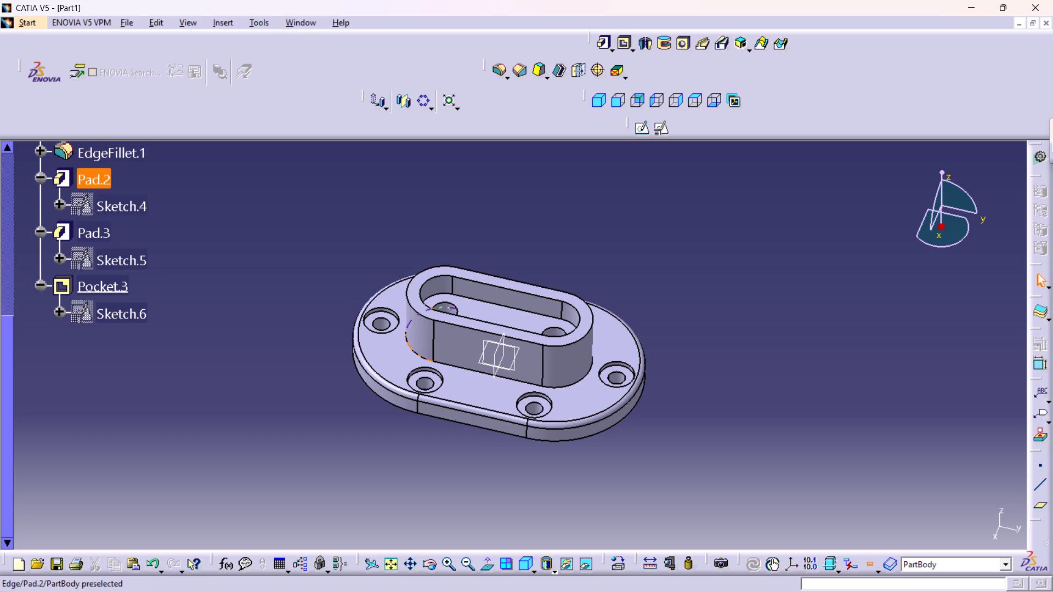
Fillet the outer base edges where the raised slot ring meets the plate with a 1 mm radius.
{"action": "left_click", "coordinate": [408, 345]}
{"action": "left_click", "coordinate": [479, 372], "text": "ctrl"}
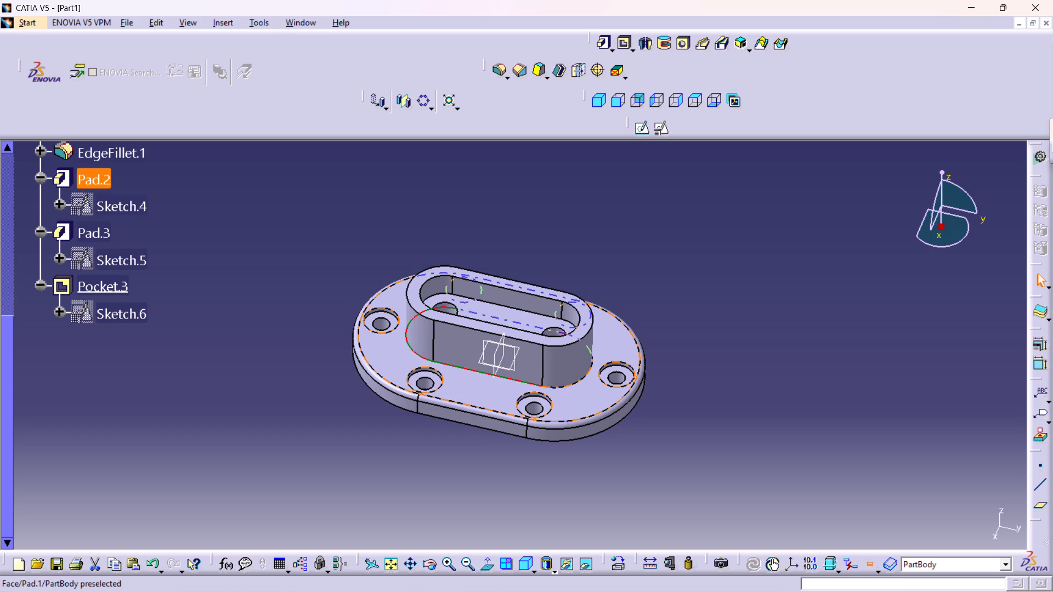
{"action": "left_click", "coordinate": [573, 382], "text": "ctrl"}
{"action": "middle_click_drag", "start_coordinate": [604, 339], "coordinate": [569, 362], "text": "ctrl"}
{"action": "right_click_drag", "start_coordinate": [604, 339], "coordinate": [569, 362], "text": "ctrl"}
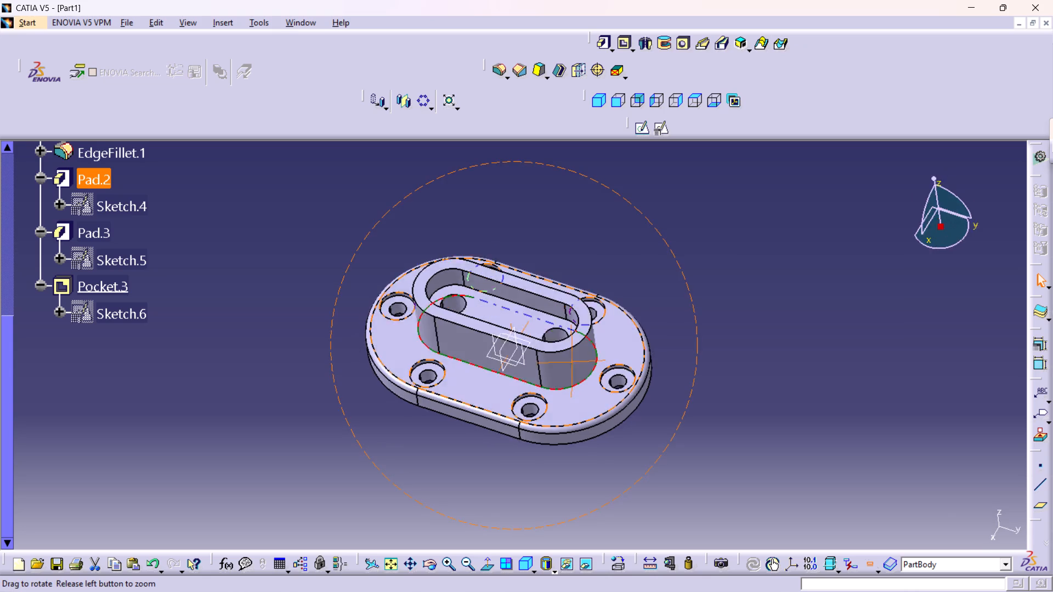
{"action": "right_click_drag", "start_coordinate": [569, 362], "coordinate": [384, 433], "text": "ctrl"}
{"action": "middle_click_drag", "start_coordinate": [569, 362], "coordinate": [384, 433], "text": "ctrl"}
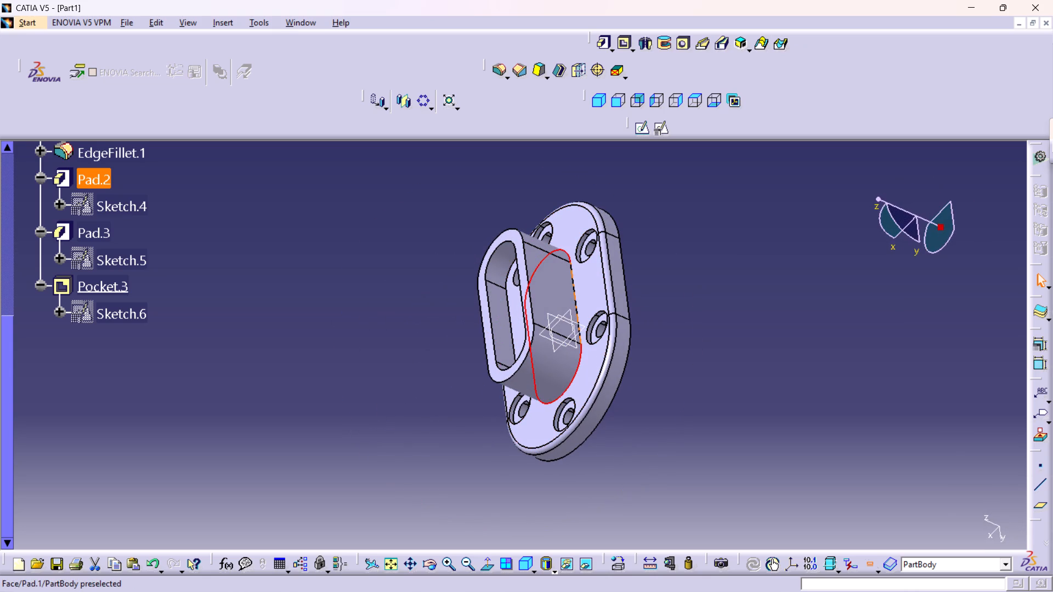
{"action": "left_click", "coordinate": [574, 294], "text": "ctrl"}
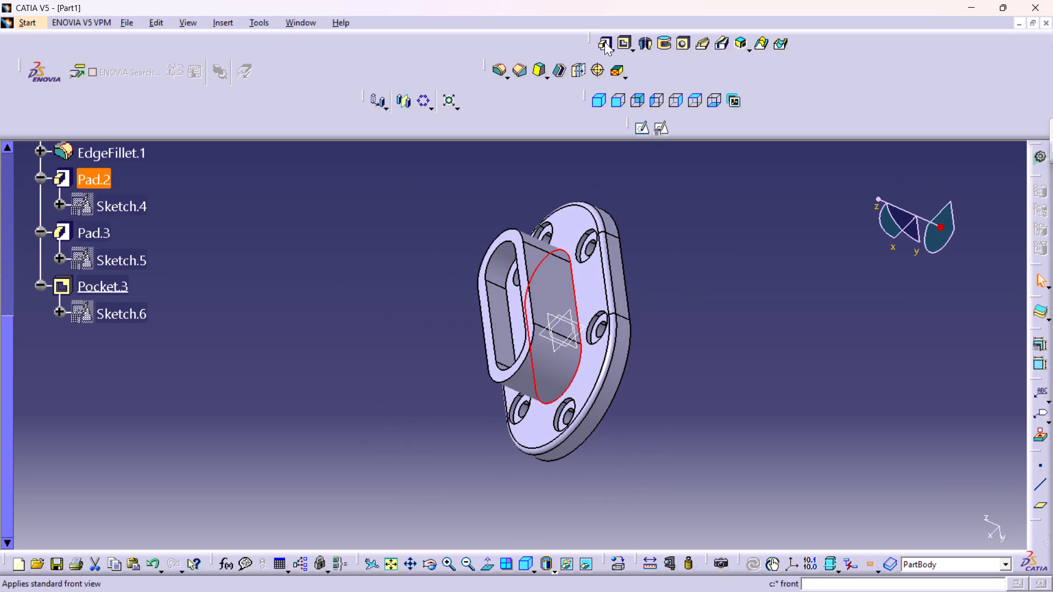
{"action": "left_click", "coordinate": [502, 73]}
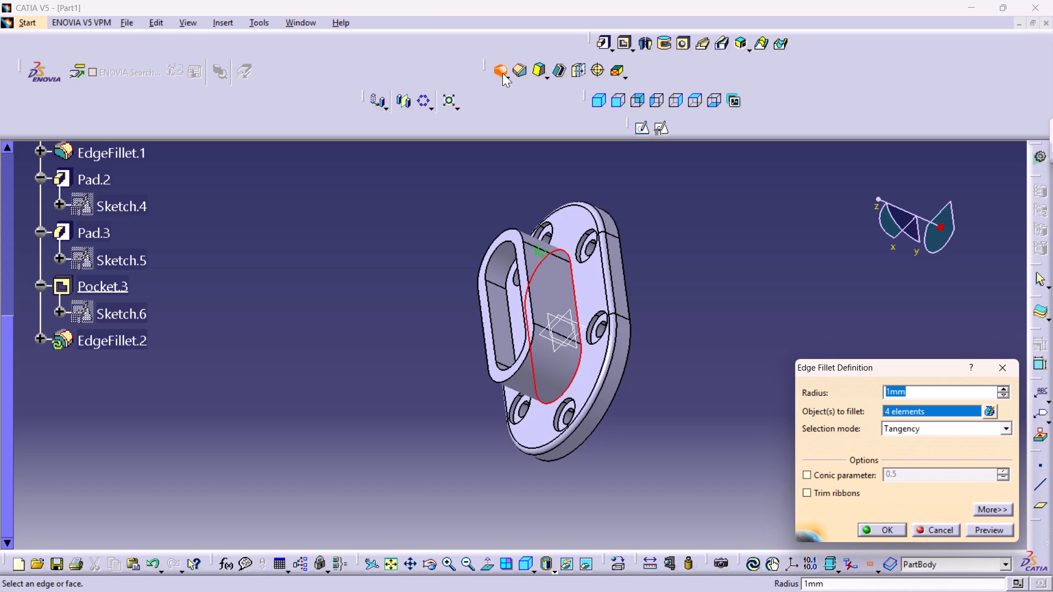
{"action": "key", "text": "4"}
{"action": "key", "text": "1"}
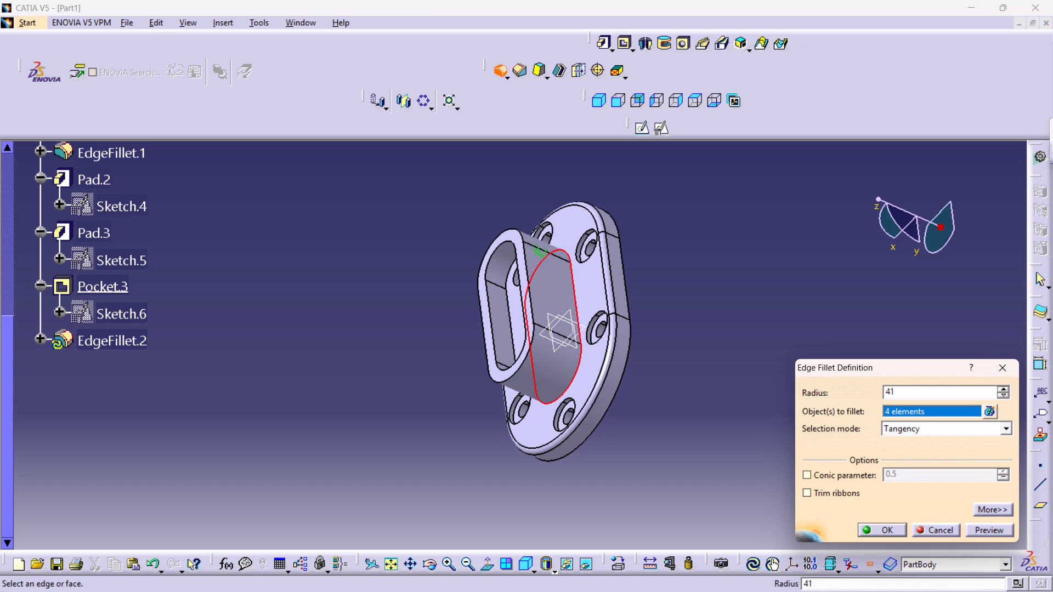
{"action": "key", "text": "BackSpace"}
{"action": "key", "text": "BackSpace"}
{"action": "key", "text": "1"}
{"action": "key", "text": "Return"}
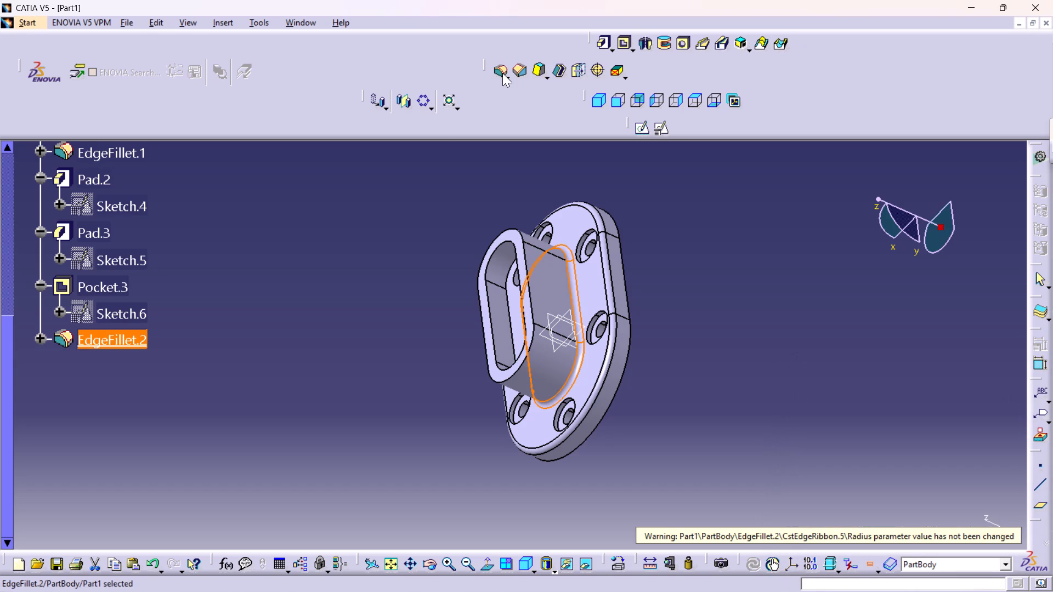
{"action": "left_click", "coordinate": [644, 425]}
Inspect the finished part around the slot ring's base and restore the isometric view.
{"action": "middle_click_drag", "start_coordinate": [523, 449], "coordinate": [522, 443]}
{"action": "right_click_drag", "start_coordinate": [522, 449], "coordinate": [522, 443]}
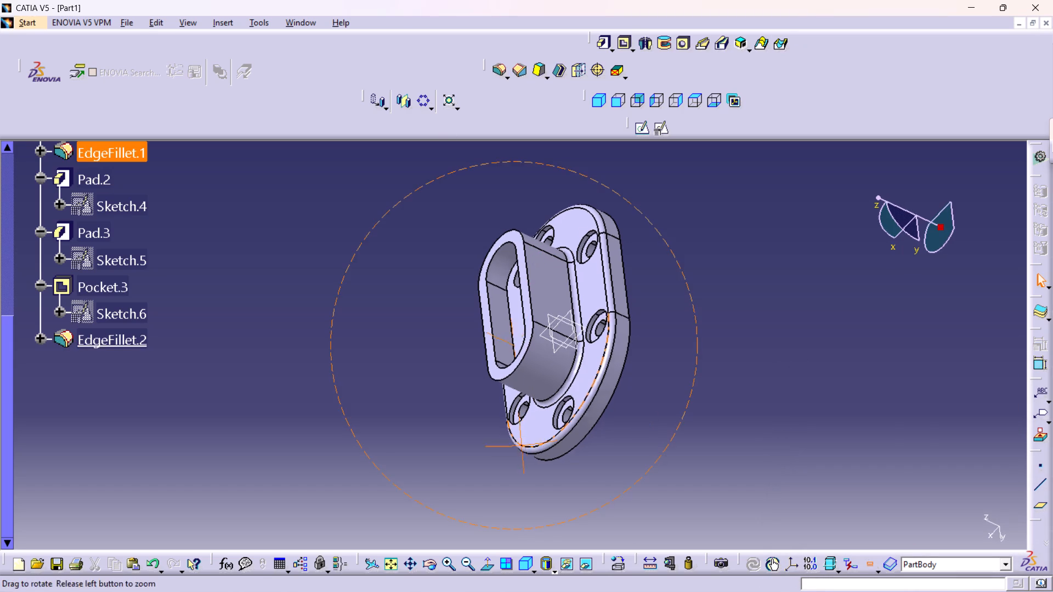
{"action": "right_click_drag", "start_coordinate": [522, 443], "coordinate": [688, 286]}
{"action": "middle_click_drag", "start_coordinate": [522, 443], "coordinate": [688, 286]}
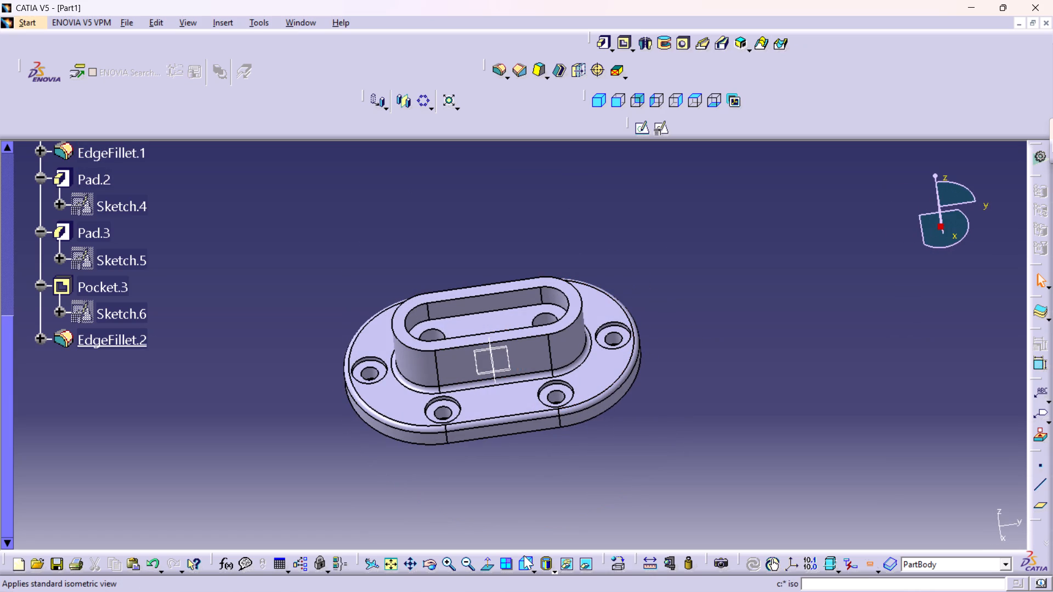
{"action": "left_click", "coordinate": [524, 555]}
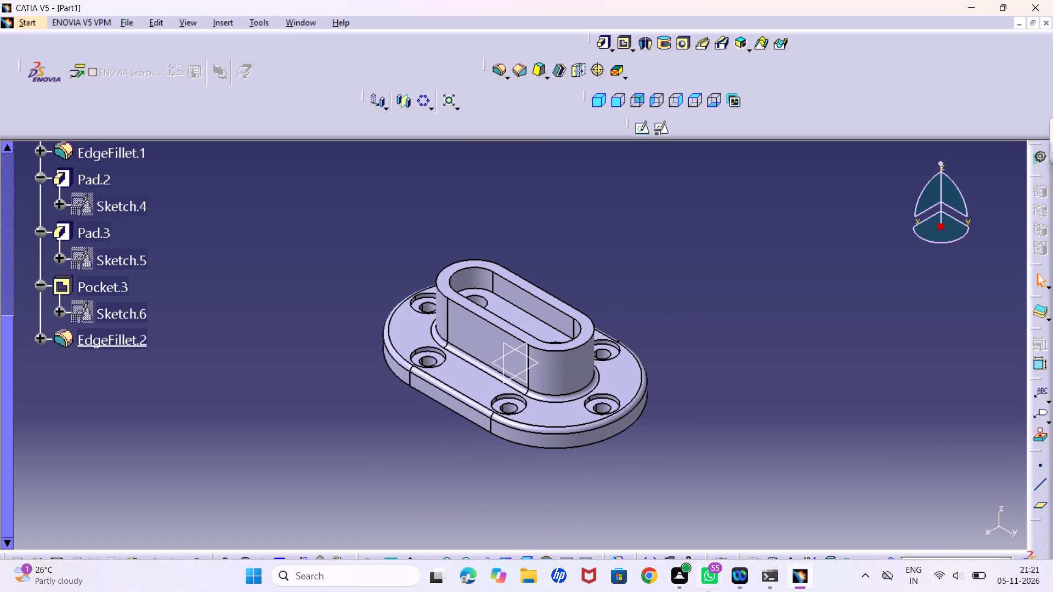
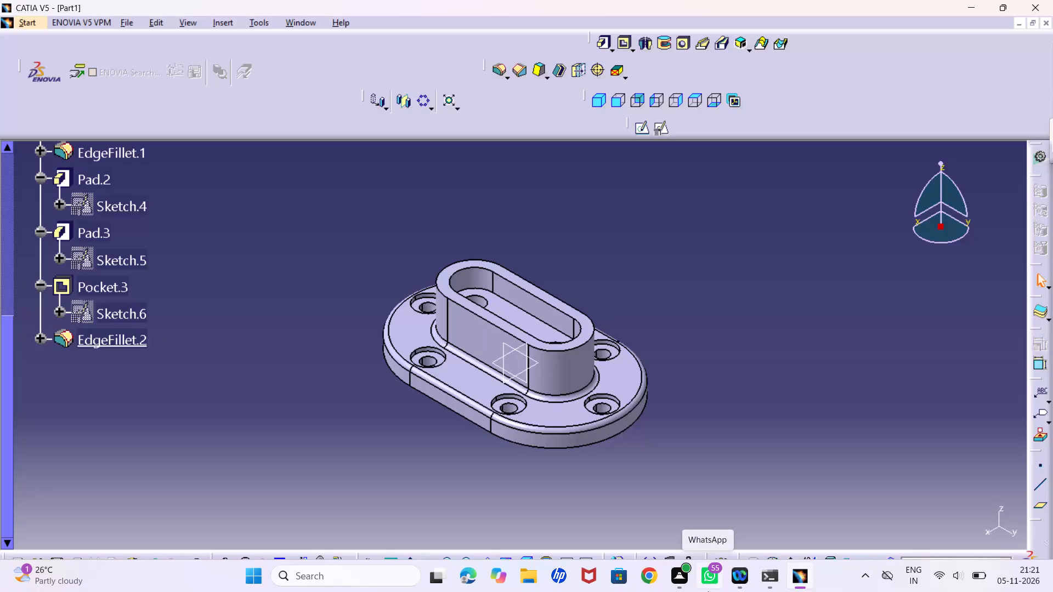
Examine the filleted plate and slot ring from closer up, and return to the isometric view.
{"action": "middle_click_drag", "start_coordinate": [559, 436], "coordinate": [559, 360]}
{"action": "right_click", "coordinate": [559, 436]}
{"action": "middle_click_drag", "start_coordinate": [472, 430], "coordinate": [472, 474]}
{"action": "right_click_drag", "start_coordinate": [471, 430], "coordinate": [472, 474]}
{"action": "middle_click_drag", "start_coordinate": [603, 504], "coordinate": [613, 520]}
{"action": "right_click", "coordinate": [603, 504]}
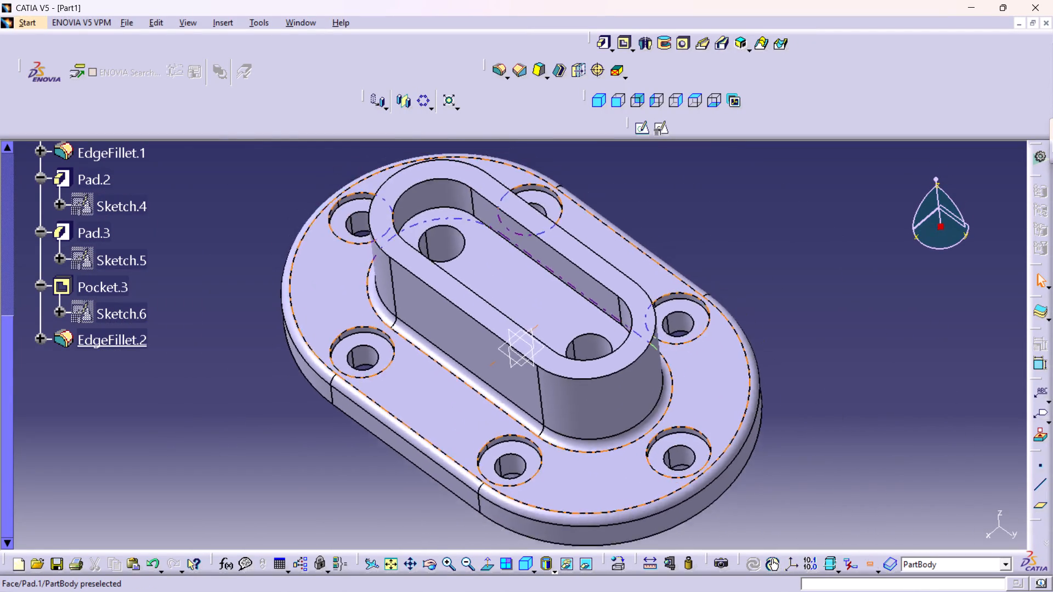
{"action": "middle_click_drag", "start_coordinate": [613, 520], "coordinate": [617, 534]}
{"action": "left_click", "coordinate": [525, 560]}
{"action": "middle_click_drag", "start_coordinate": [629, 461], "coordinate": [629, 441]}
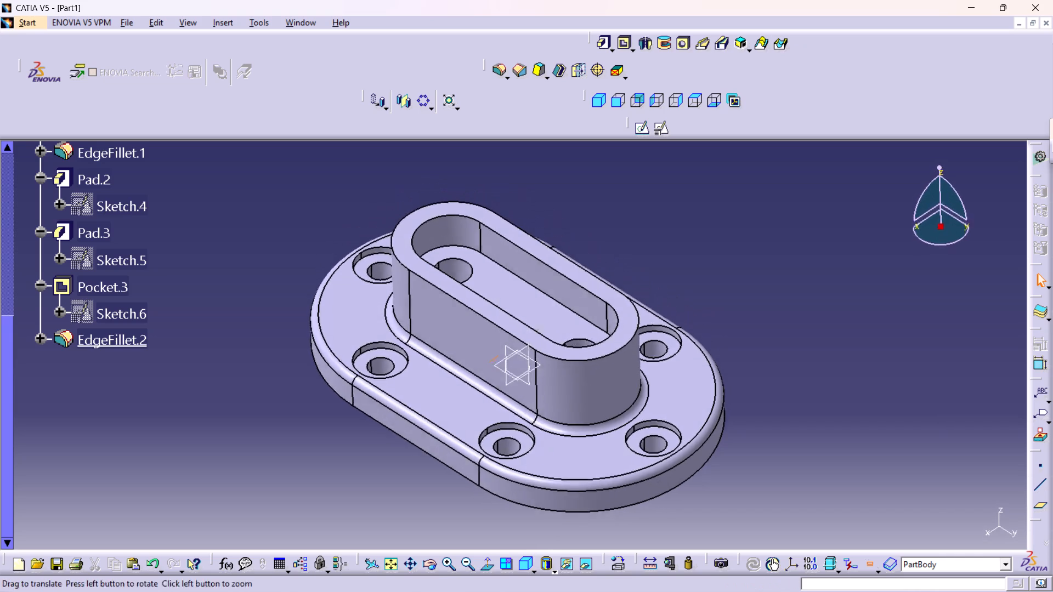
{"action": "middle_click_drag", "start_coordinate": [629, 441], "coordinate": [630, 430]}
Set the fill colour of the base plate feature, Pad.1, to magenta in its graphic properties.
{"action": "scroll", "coordinate": [124, 232], "scroll_direction": "up", "scroll_amount": 4}
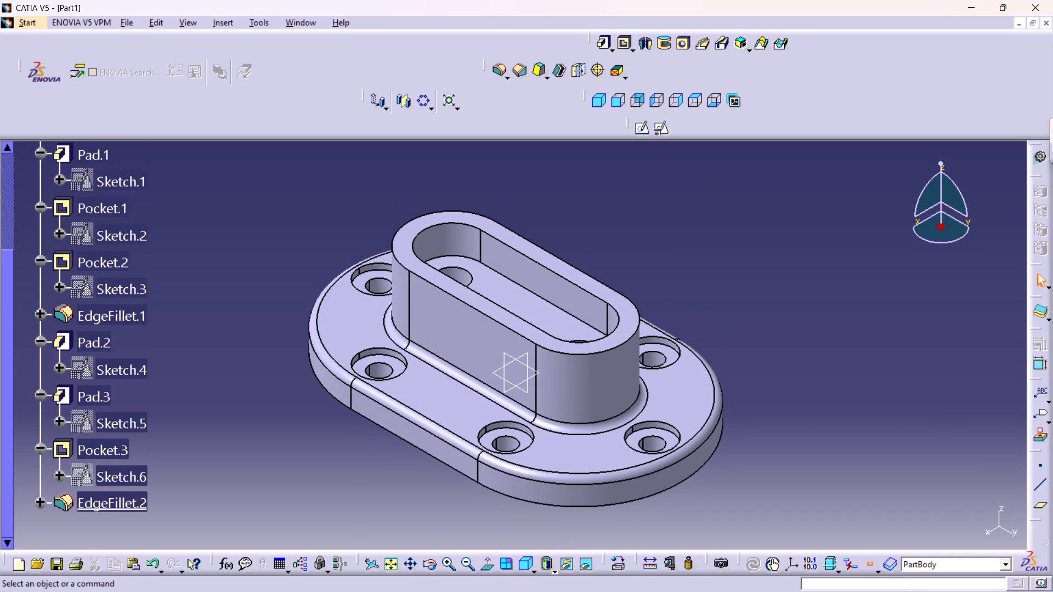
{"action": "scroll", "coordinate": [117, 210], "scroll_direction": "up", "scroll_amount": 2}
{"action": "right_click", "coordinate": [80, 234]}
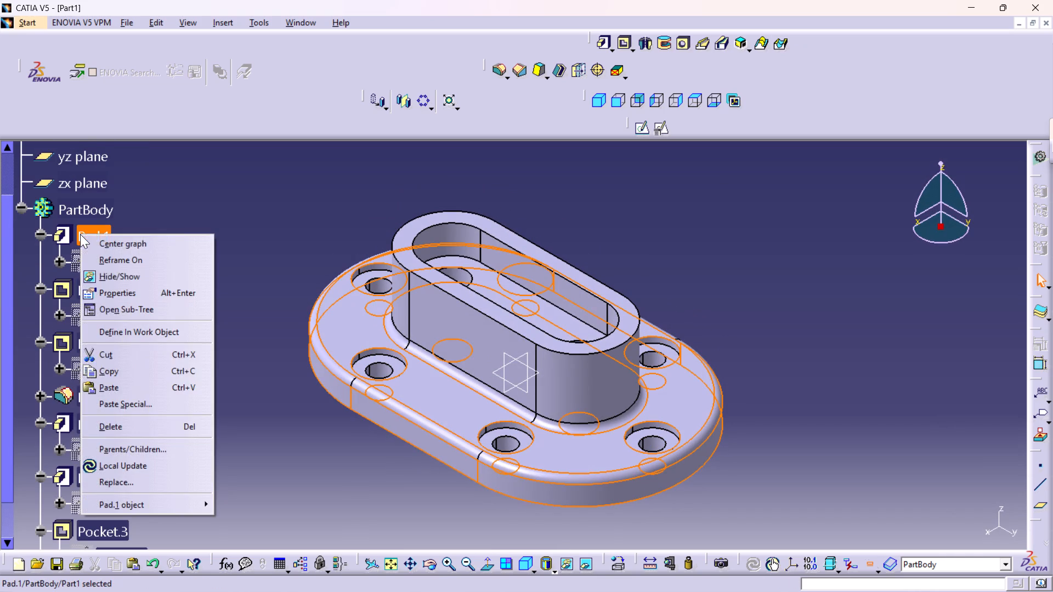
{"action": "left_click", "coordinate": [116, 291]}
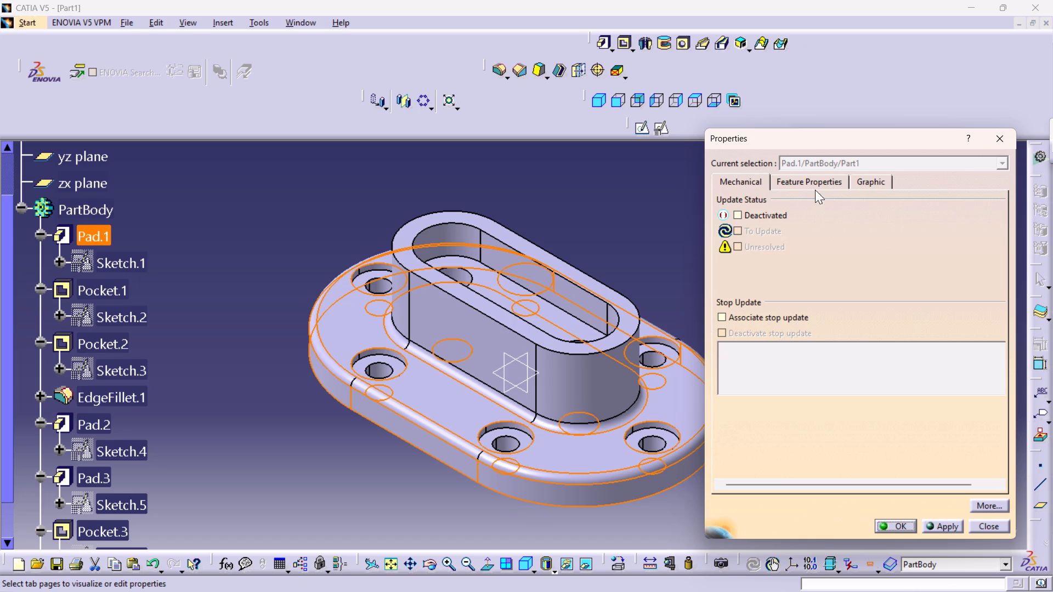
{"action": "left_click", "coordinate": [875, 178]}
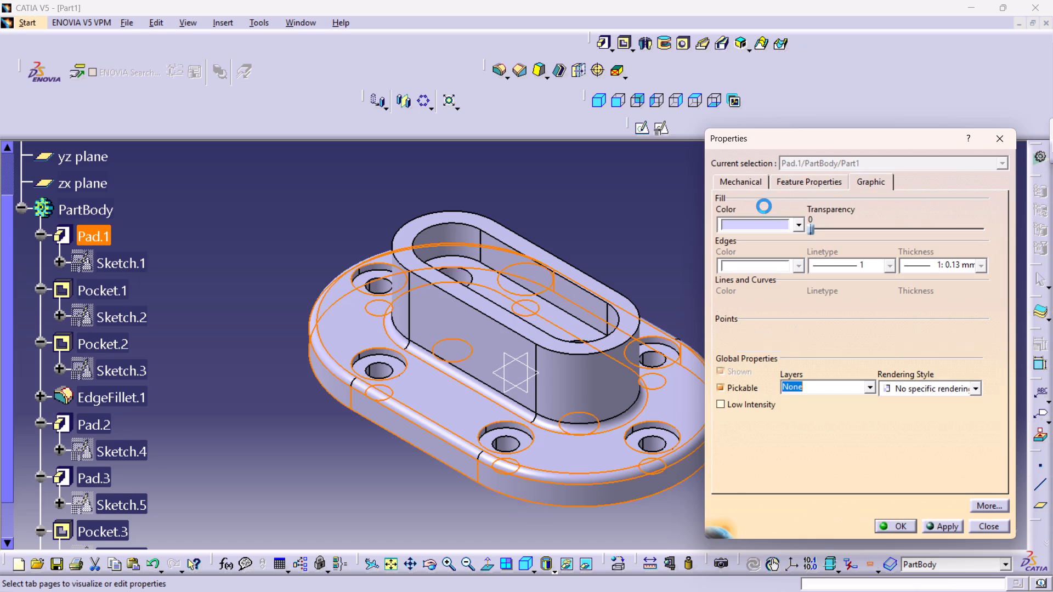
{"action": "left_click", "coordinate": [796, 227]}
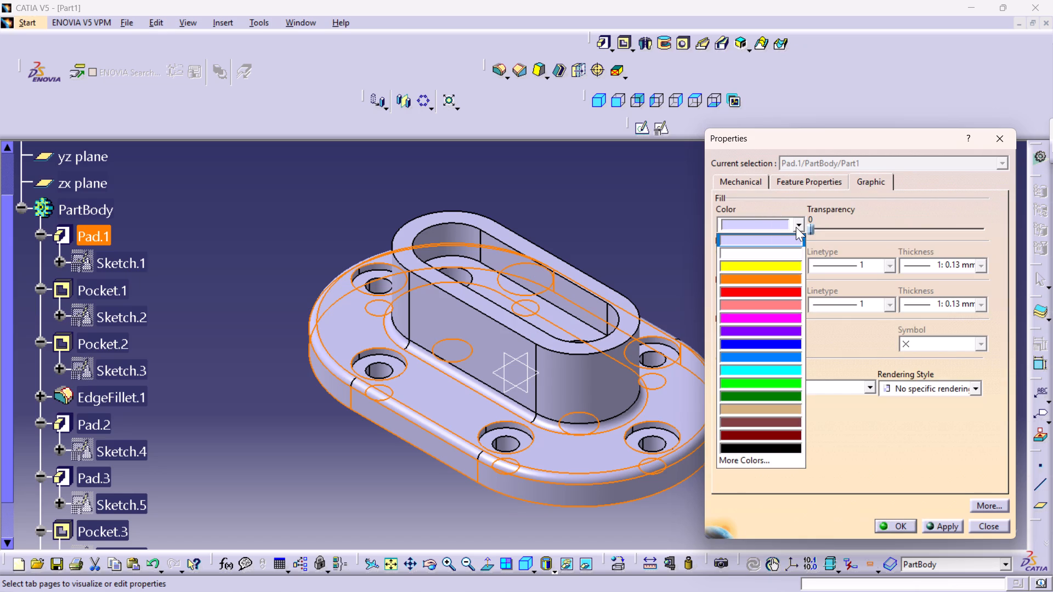
{"action": "left_click", "coordinate": [767, 317]}
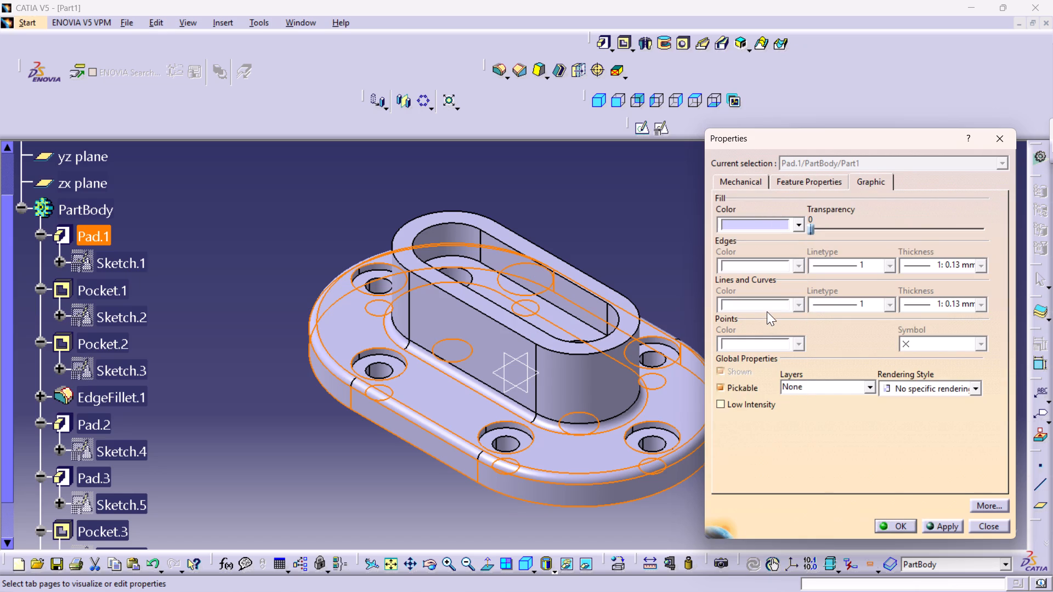
{"action": "left_click", "coordinate": [898, 525]}
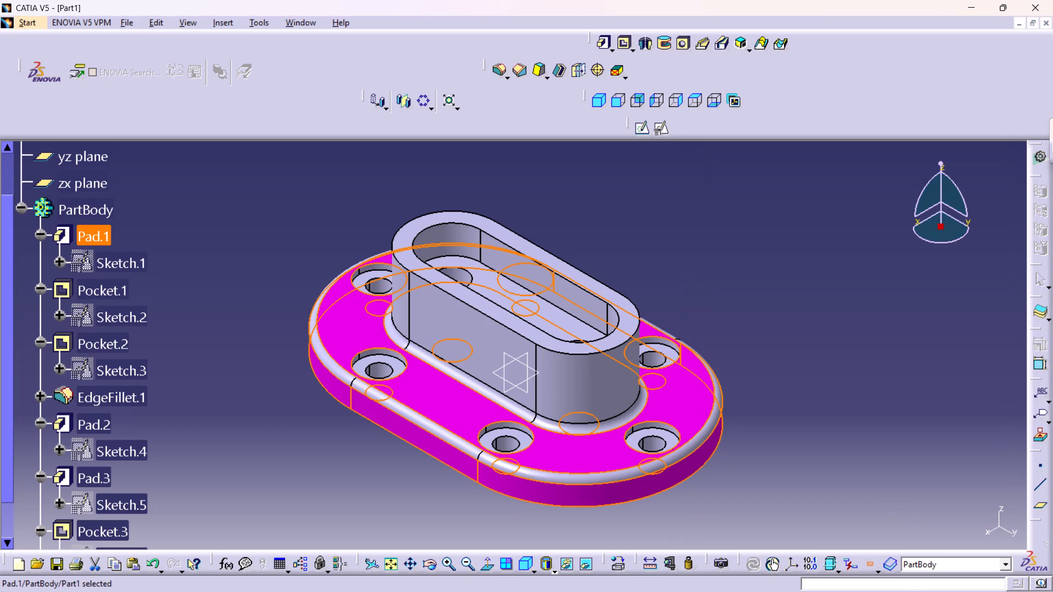
Set the fill colour of Pocket.1, the six wide hole recesses in the plate, to magenta.
{"action": "right_click", "coordinate": [95, 297]}
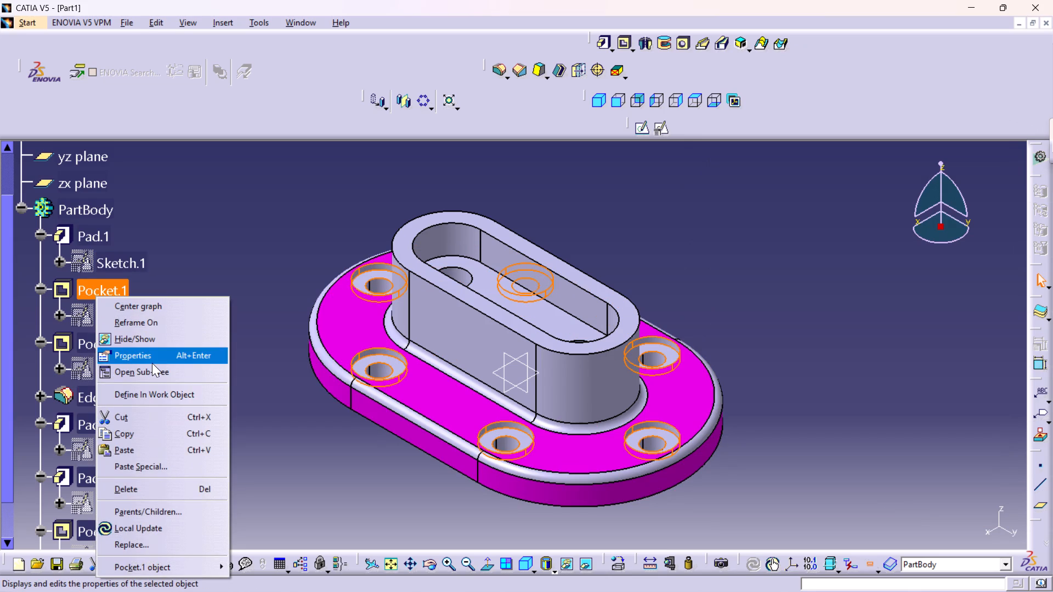
{"action": "left_click", "coordinate": [152, 361]}
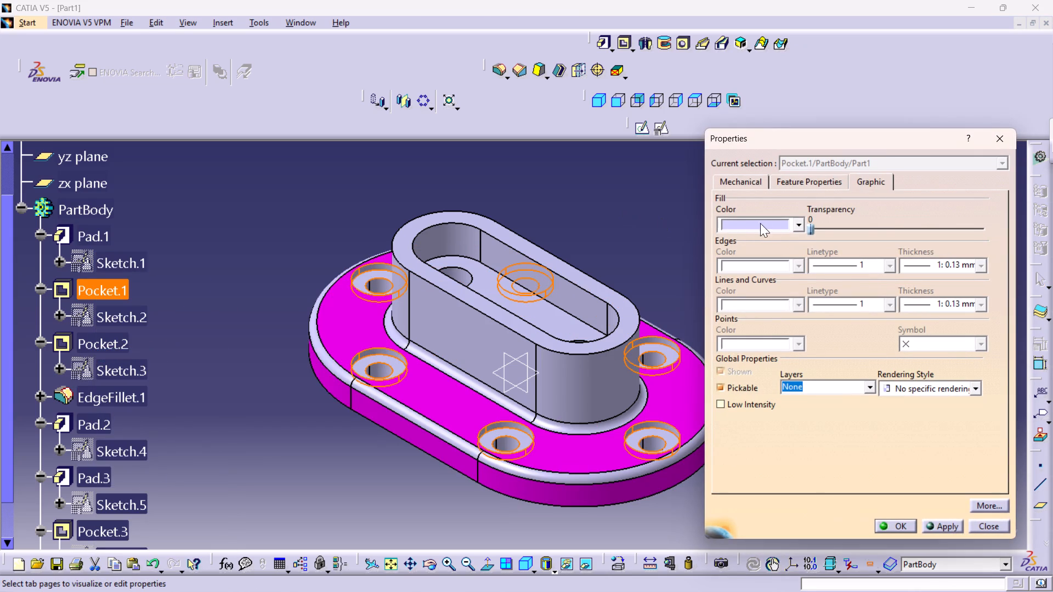
{"action": "left_click", "coordinate": [800, 225]}
{"action": "left_click", "coordinate": [749, 313]}
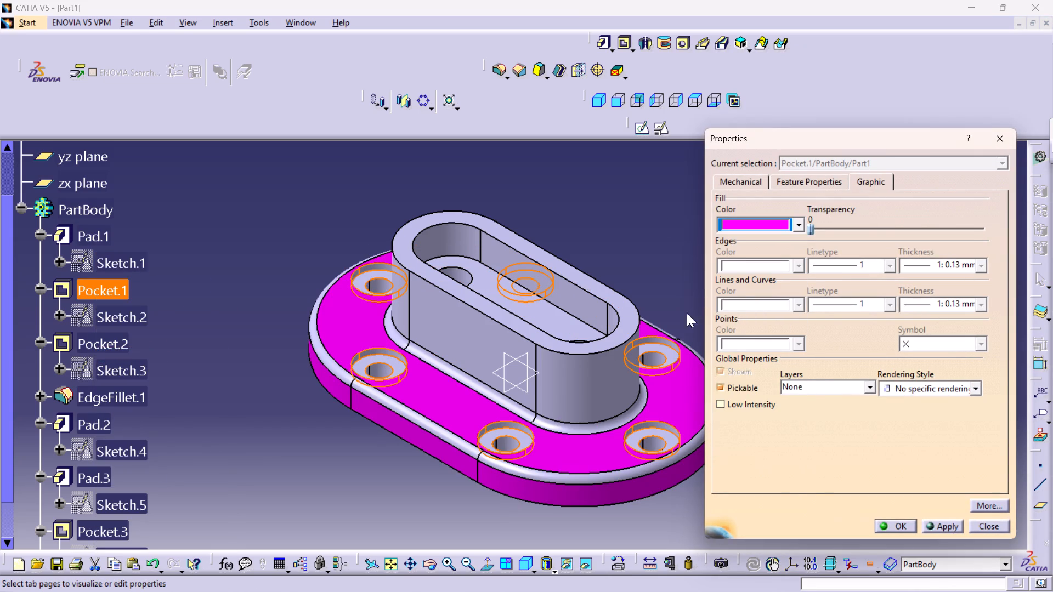
{"action": "left_click", "coordinate": [899, 521]}
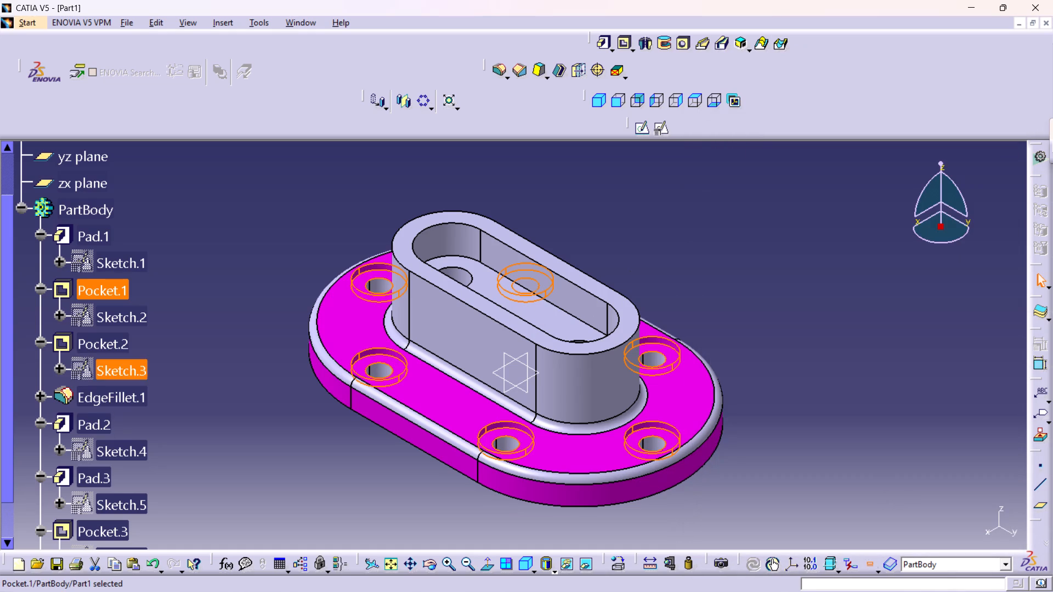
Set the fill colour of Pocket.2, the six narrower through holes below the recesses, to magenta.
{"action": "scroll", "coordinate": [94, 327], "scroll_direction": "down", "scroll_amount": 1}
{"action": "right_click", "coordinate": [106, 303]}
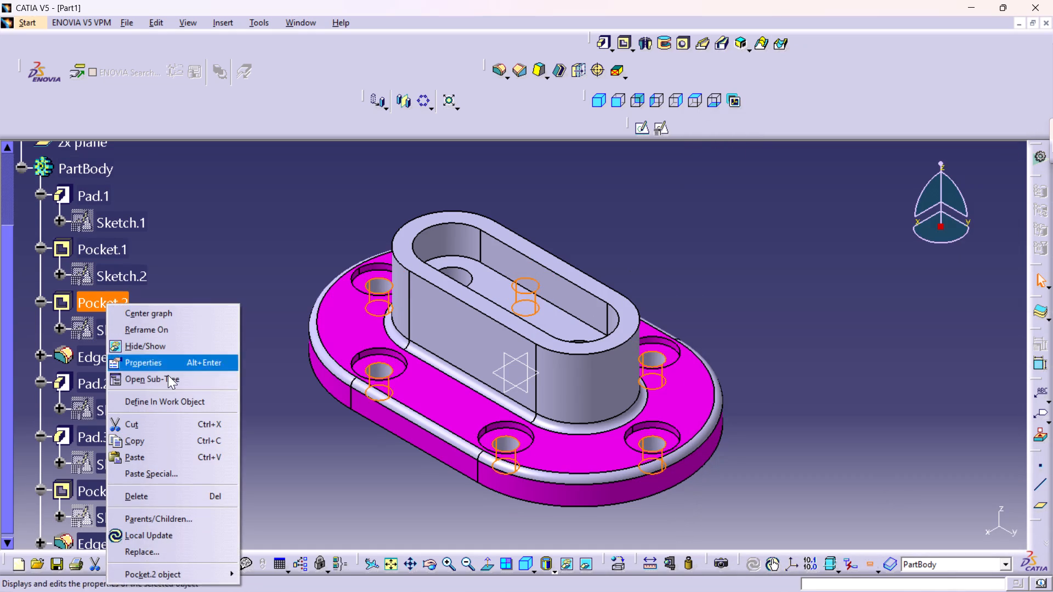
{"action": "left_click", "coordinate": [166, 367]}
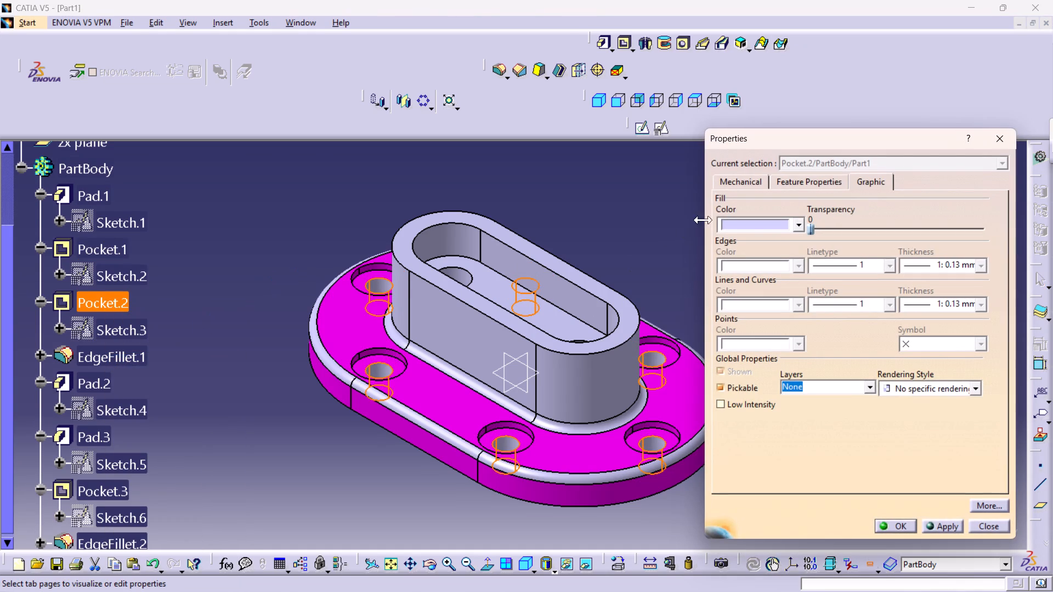
{"action": "left_click", "coordinate": [802, 225]}
{"action": "left_click", "coordinate": [773, 320]}
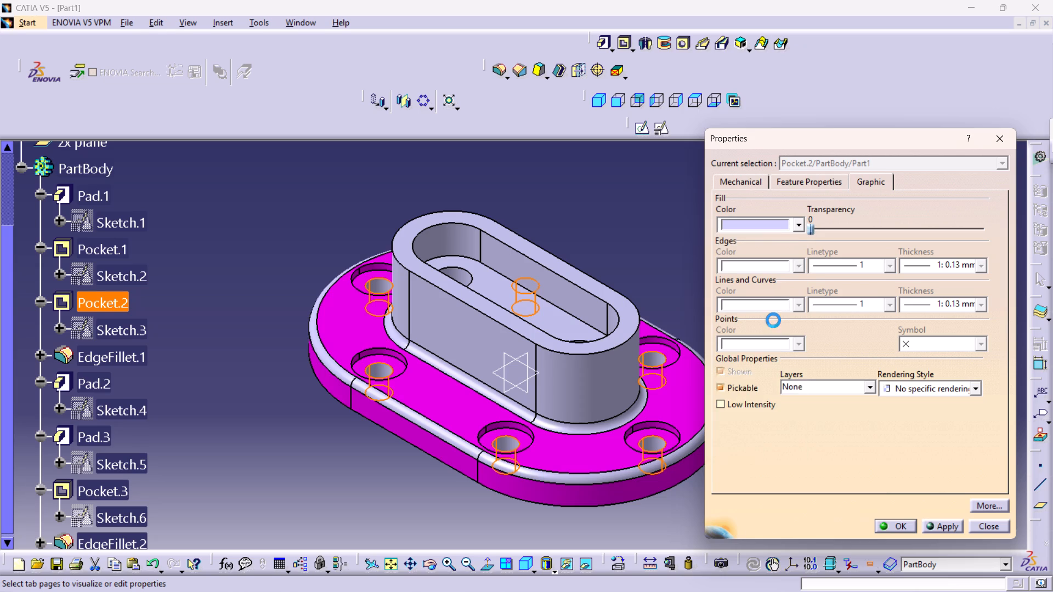
{"action": "left_click", "coordinate": [895, 524]}
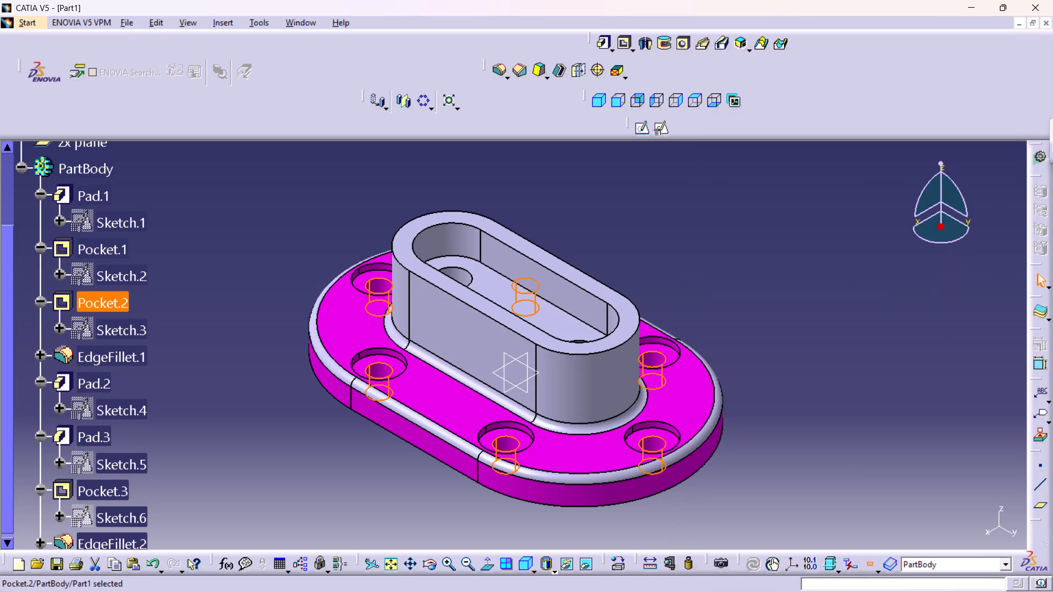
Set the fill colour of EdgeFillet.1, the rounding on the plate's upper outer edge, to magenta.
{"action": "scroll", "coordinate": [115, 356], "scroll_direction": "down", "scroll_amount": 1}
{"action": "right_click", "coordinate": [90, 309]}
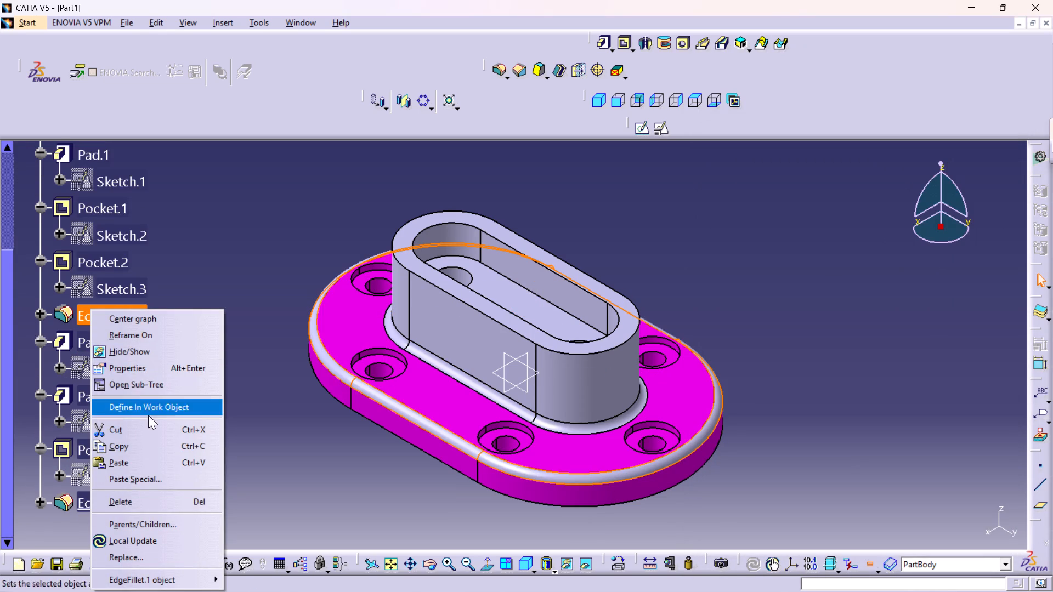
{"action": "left_click", "coordinate": [132, 371]}
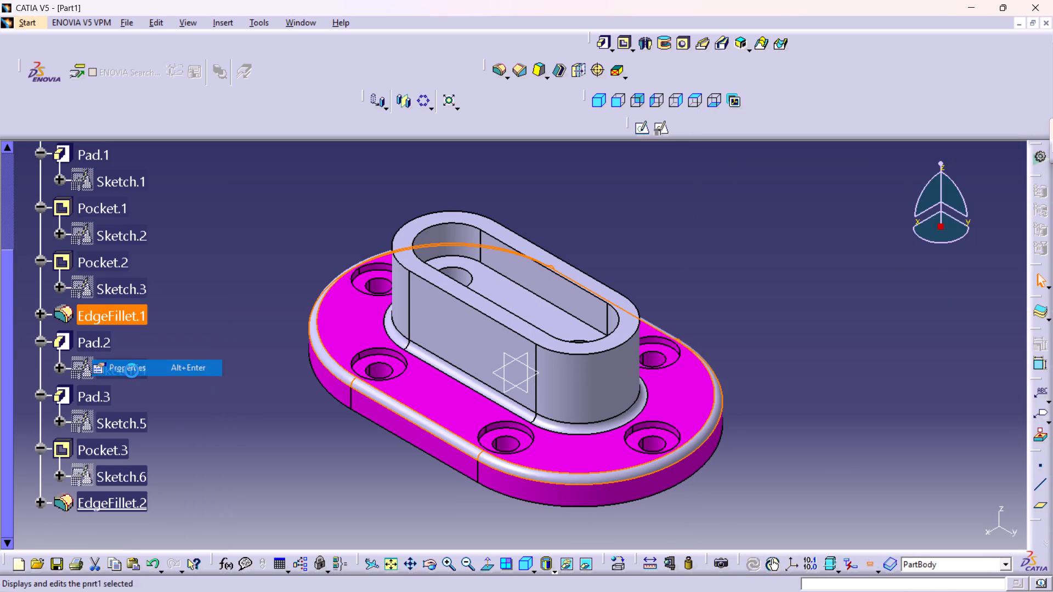
{"action": "left_click", "coordinate": [794, 224]}
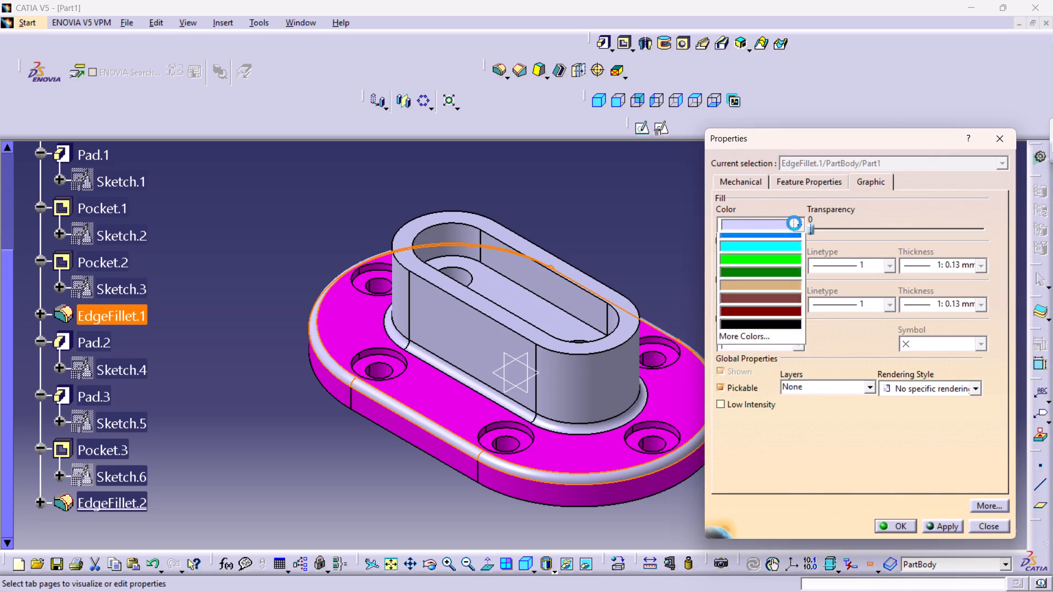
{"action": "left_click", "coordinate": [765, 317]}
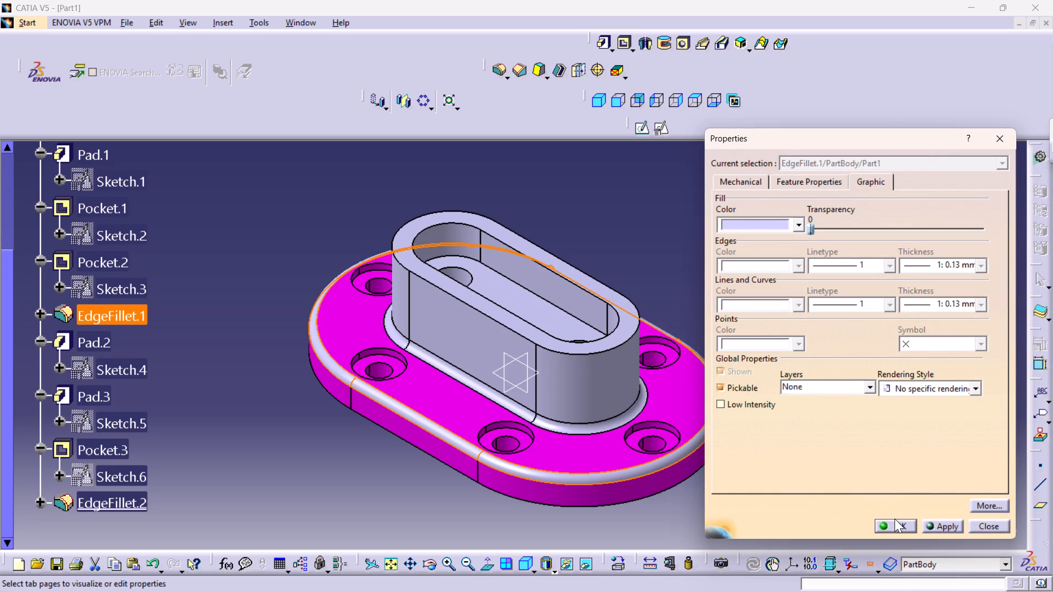
{"action": "left_click", "coordinate": [895, 519]}
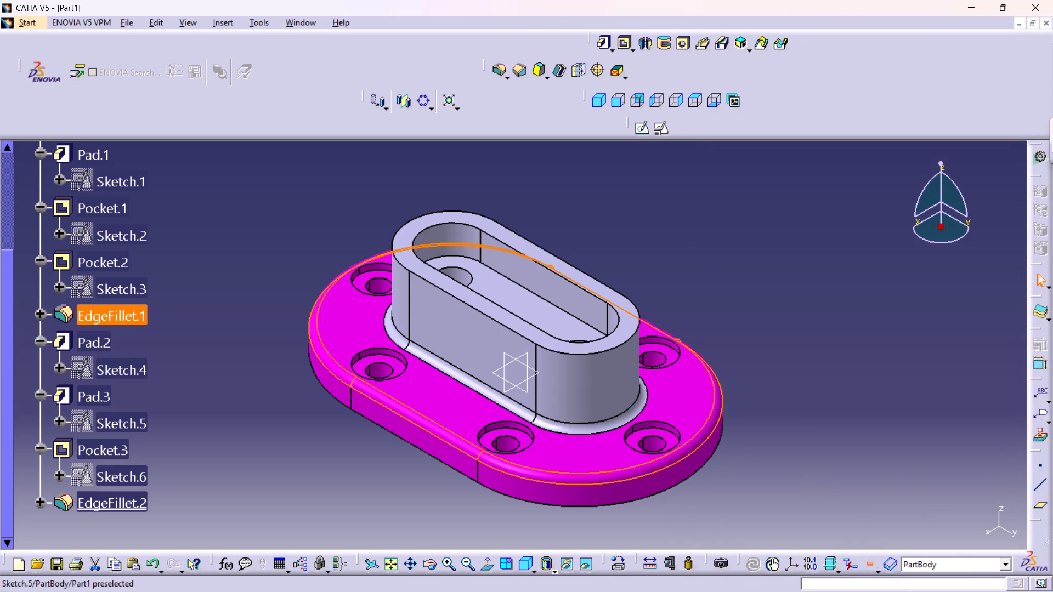
Set the fill colour of the raised slot ring, Pad.2, to magenta.
{"action": "right_click", "coordinate": [100, 349]}
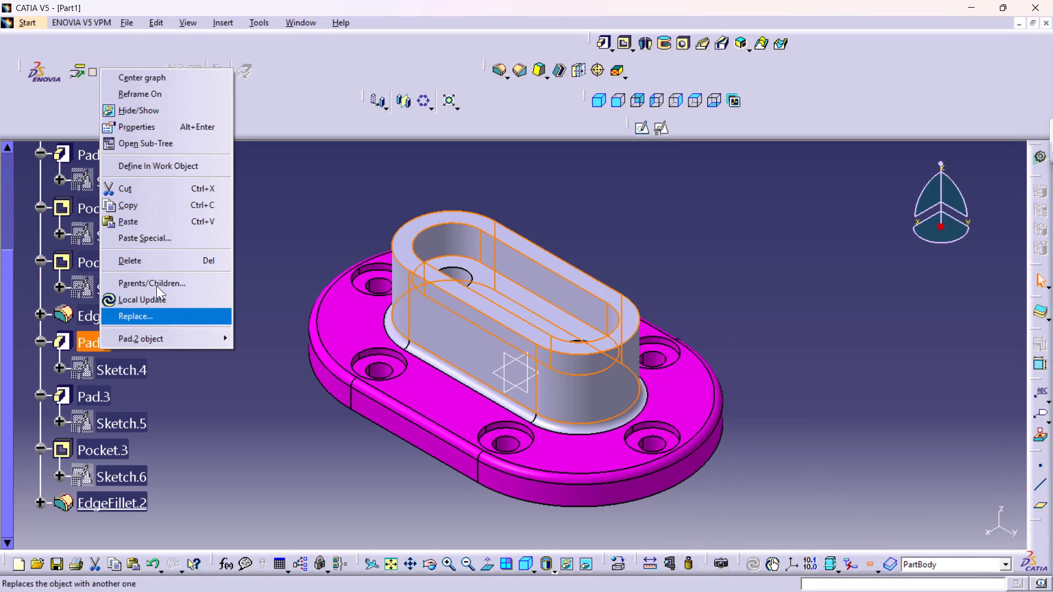
{"action": "left_click", "coordinate": [151, 131]}
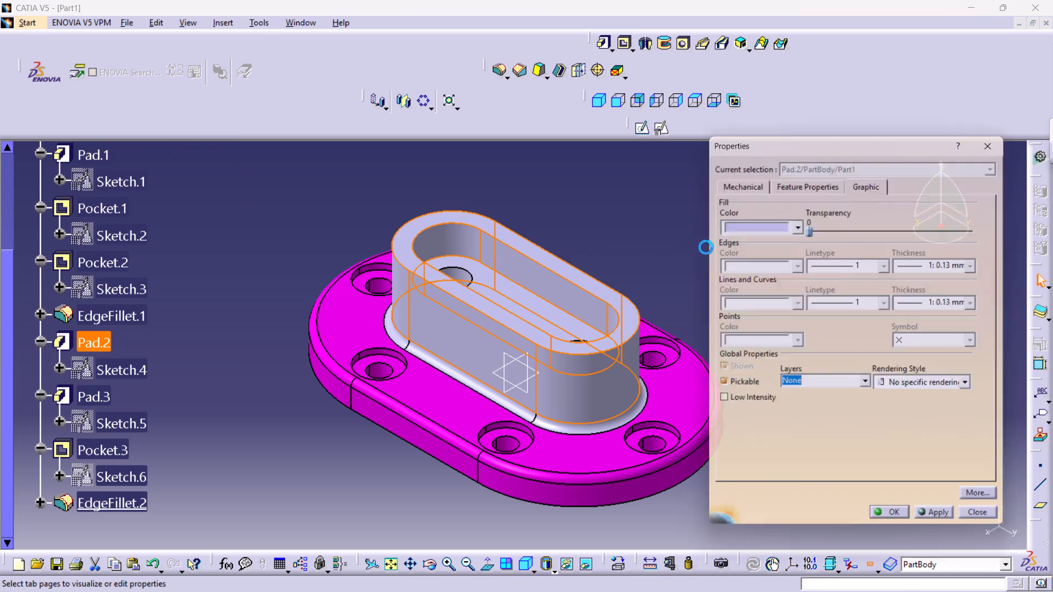
{"action": "left_click", "coordinate": [798, 226]}
{"action": "left_click", "coordinate": [740, 317]}
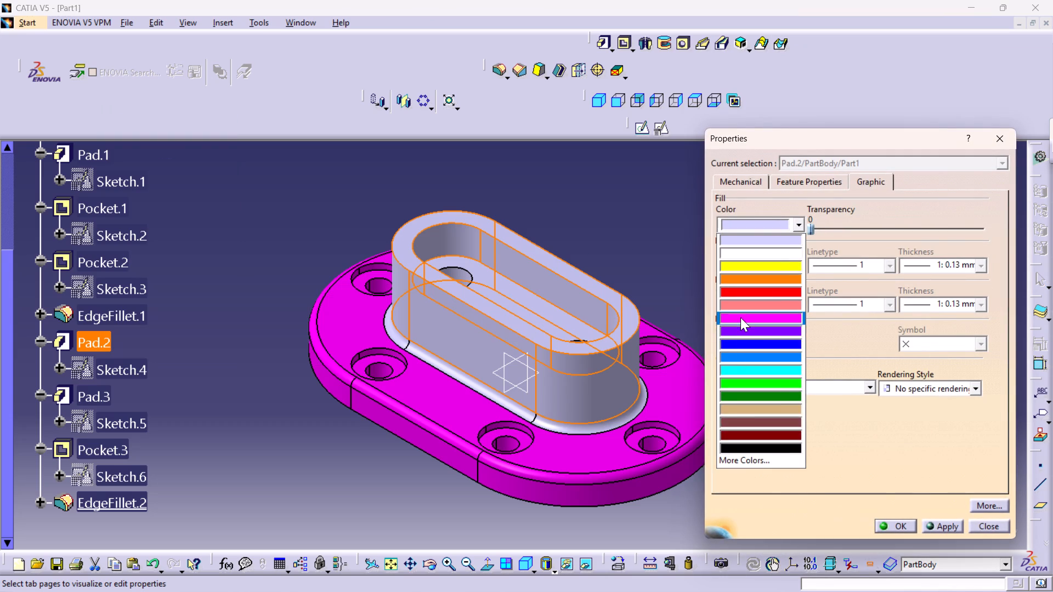
{"action": "left_click", "coordinate": [899, 530]}
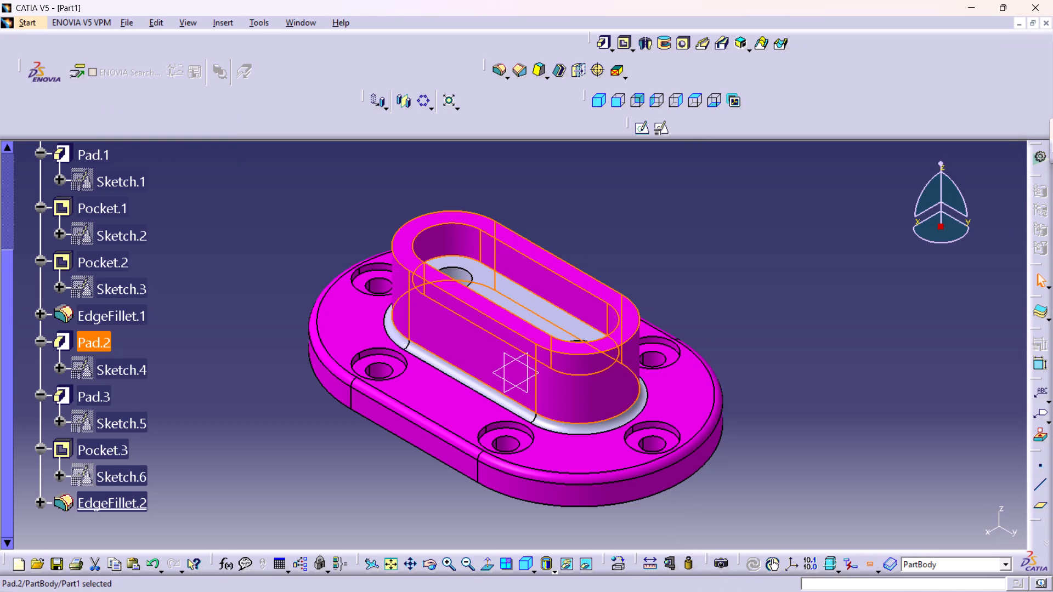
Set the fill colour of the inner pad inside the slot ring, Pad.3, to magenta.
{"action": "right_click", "coordinate": [99, 405]}
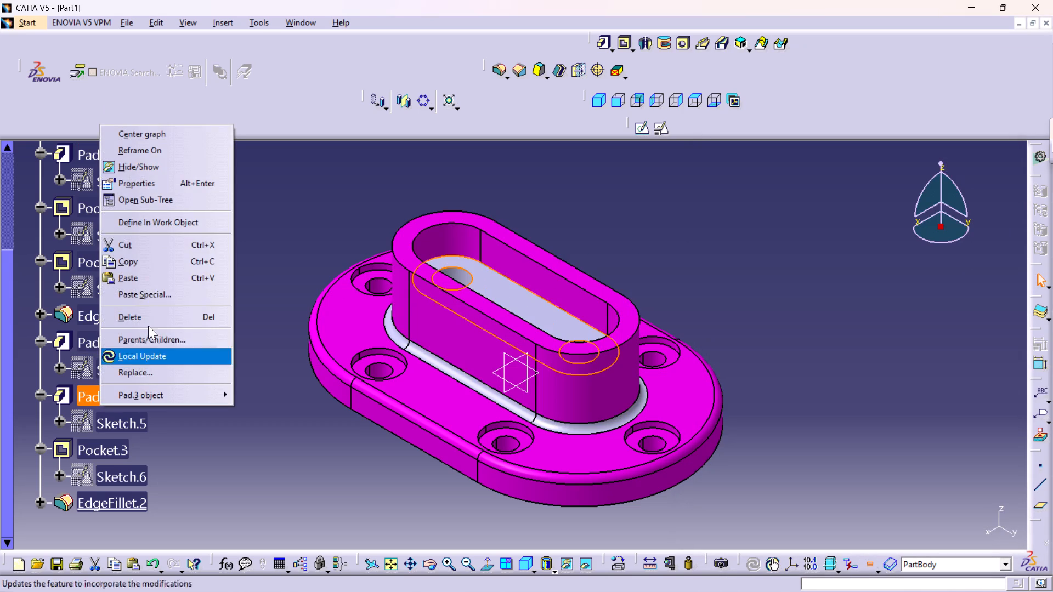
{"action": "left_click", "coordinate": [160, 177]}
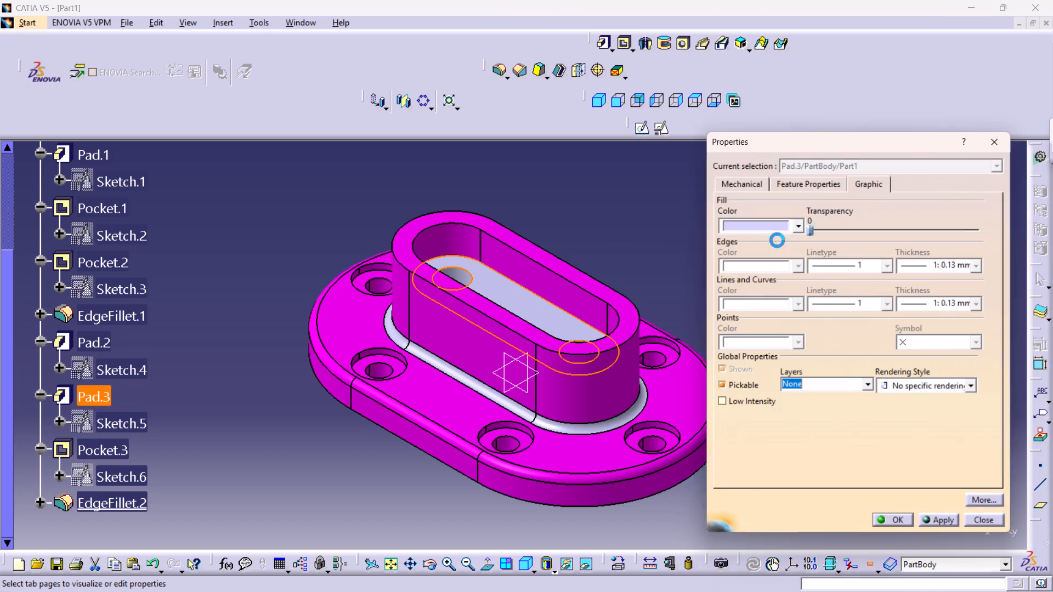
{"action": "left_click", "coordinate": [801, 221]}
{"action": "left_click", "coordinate": [747, 318]}
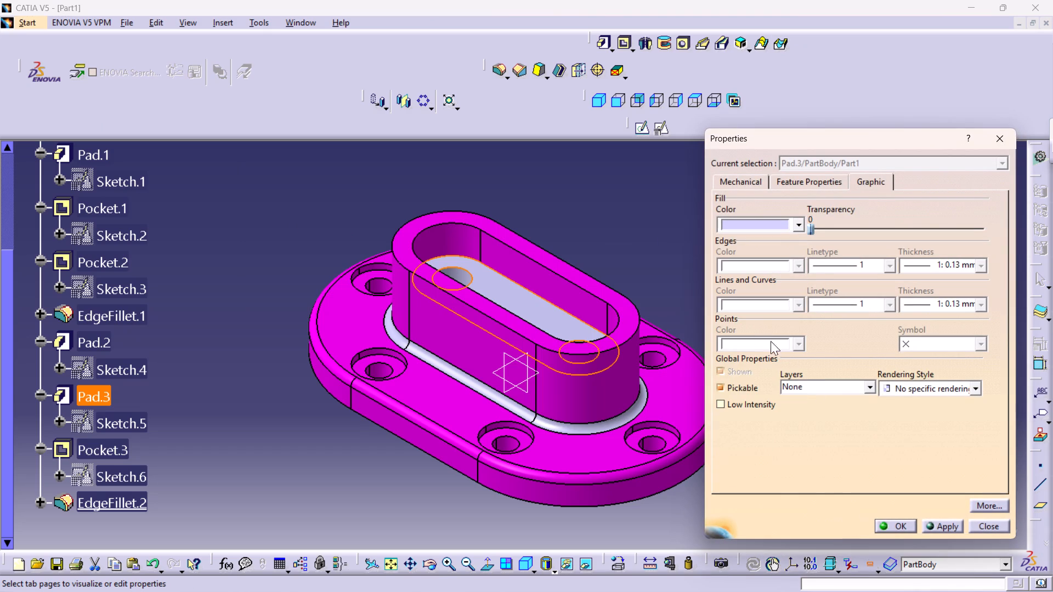
{"action": "left_click", "coordinate": [897, 522]}
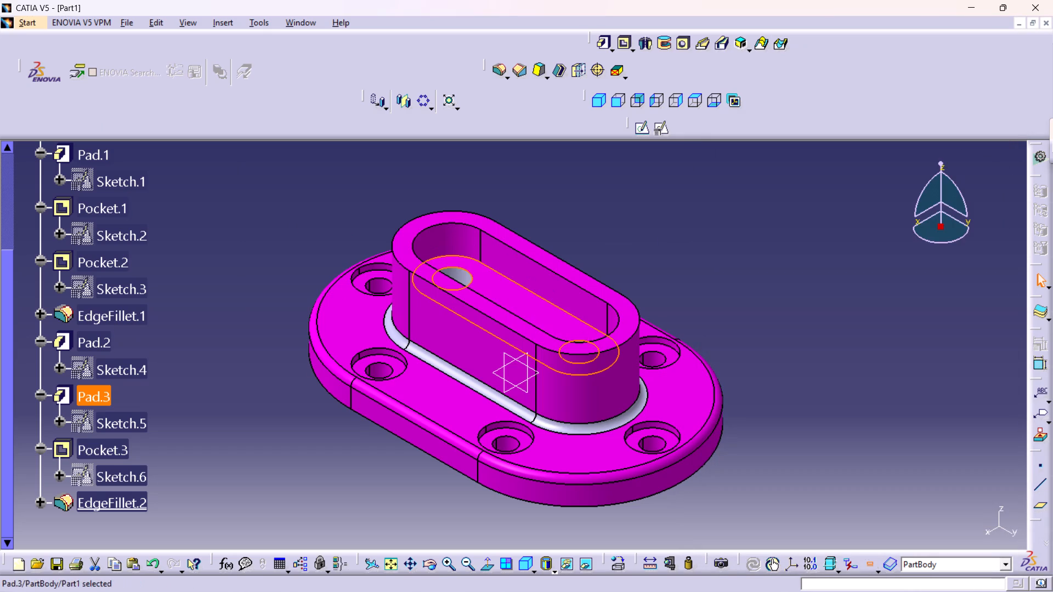
Set the fill colour of Pocket.3, the two holes through the inner pad, to magenta.
{"action": "right_click", "coordinate": [109, 447]}
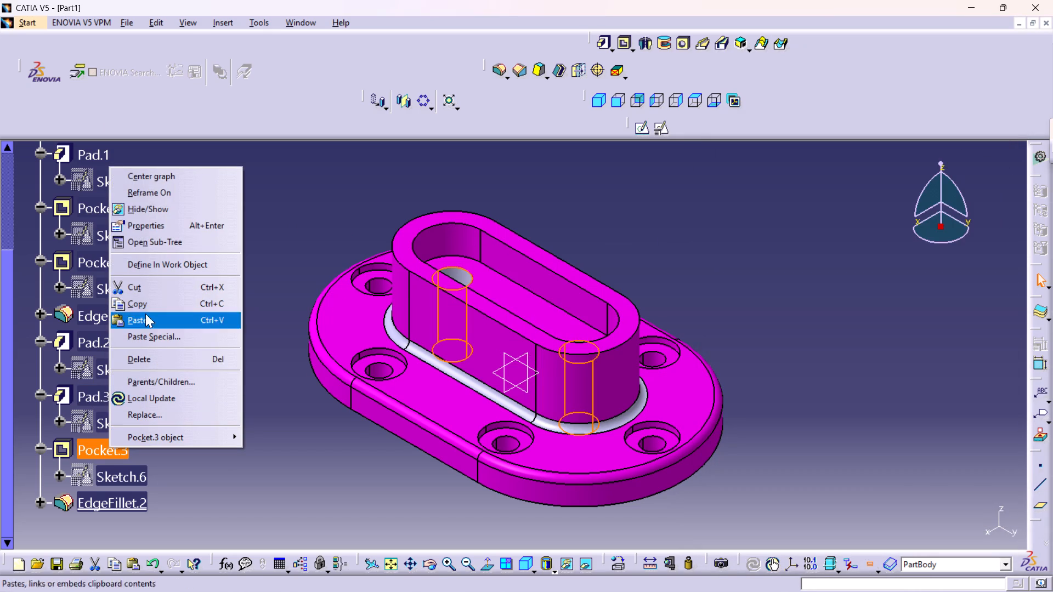
{"action": "left_click", "coordinate": [141, 220]}
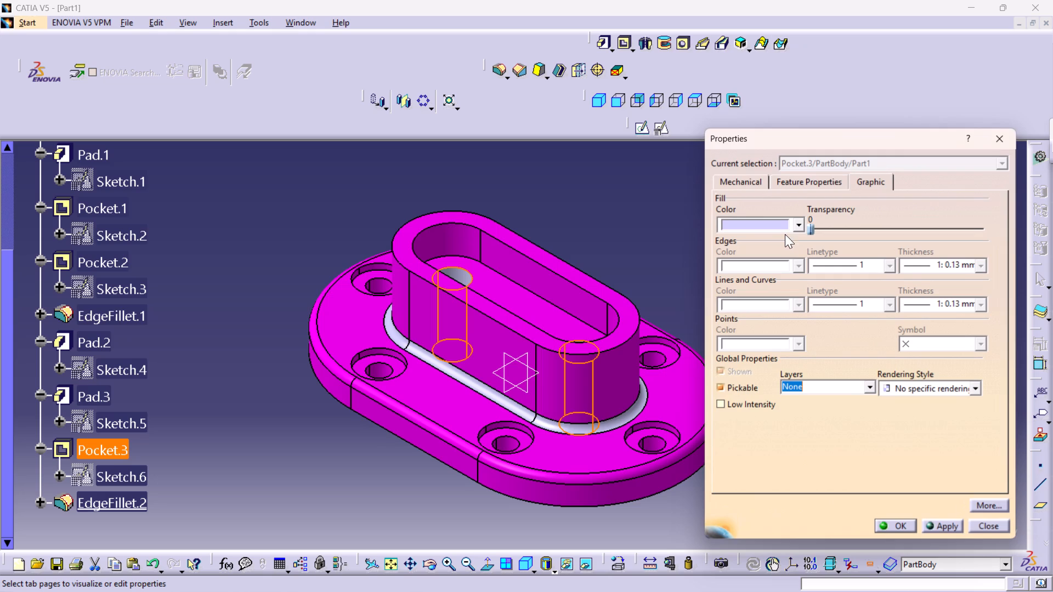
{"action": "left_click", "coordinate": [796, 223]}
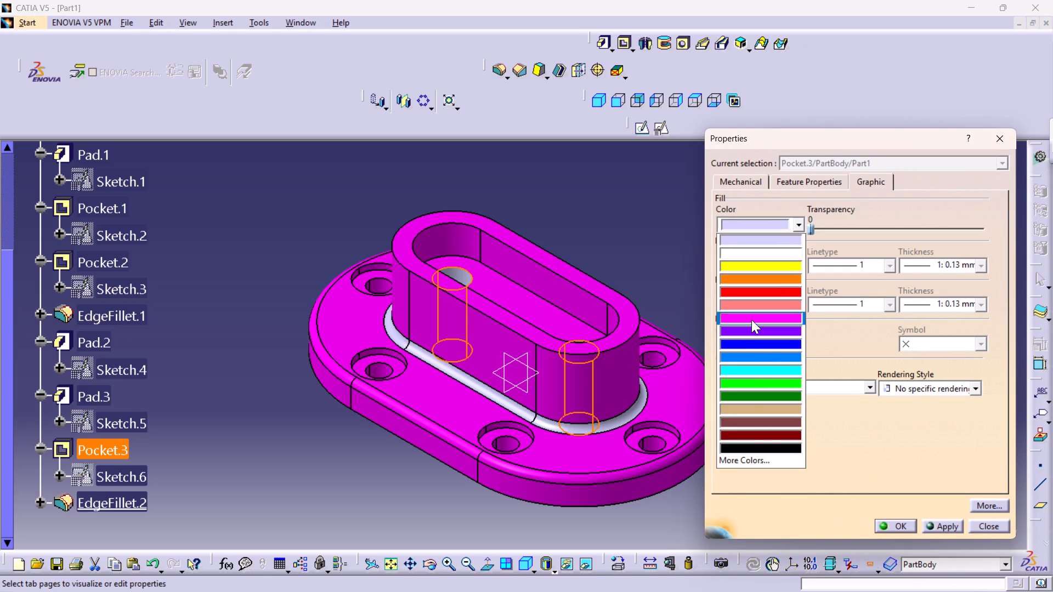
{"action": "left_click", "coordinate": [751, 320]}
{"action": "left_click", "coordinate": [902, 525]}
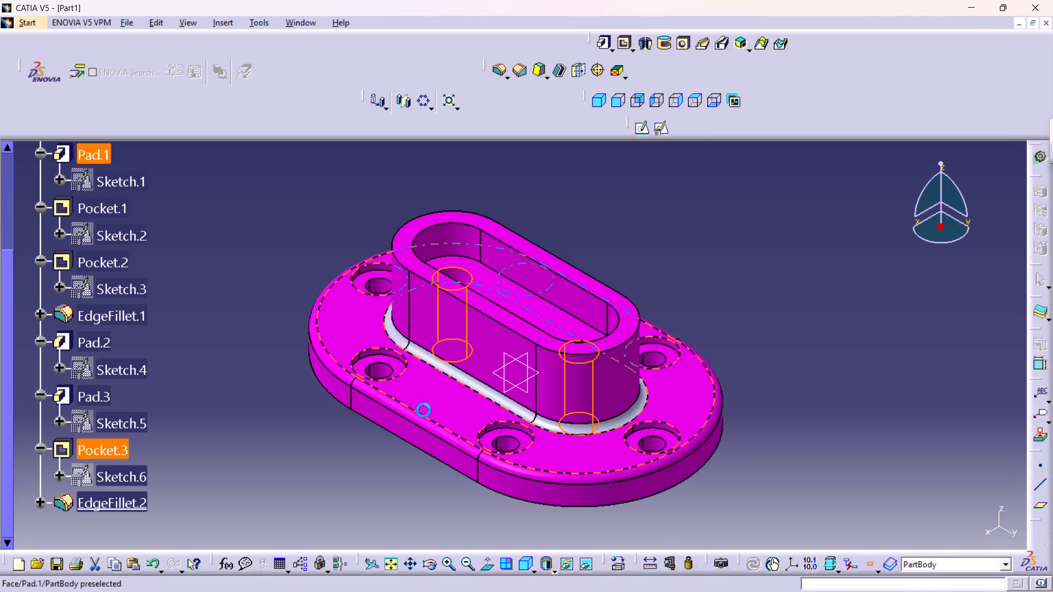
Set the fill colour of EdgeFillet.2, the rounding around the base of the raised slot ring, to magenta.
{"action": "right_click", "coordinate": [126, 503]}
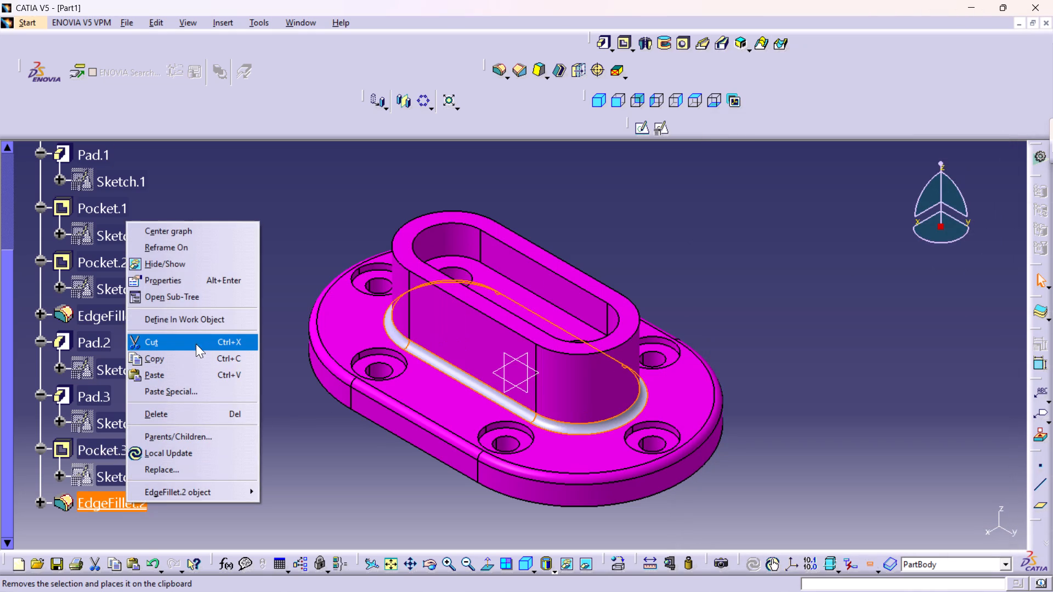
{"action": "left_click", "coordinate": [163, 277]}
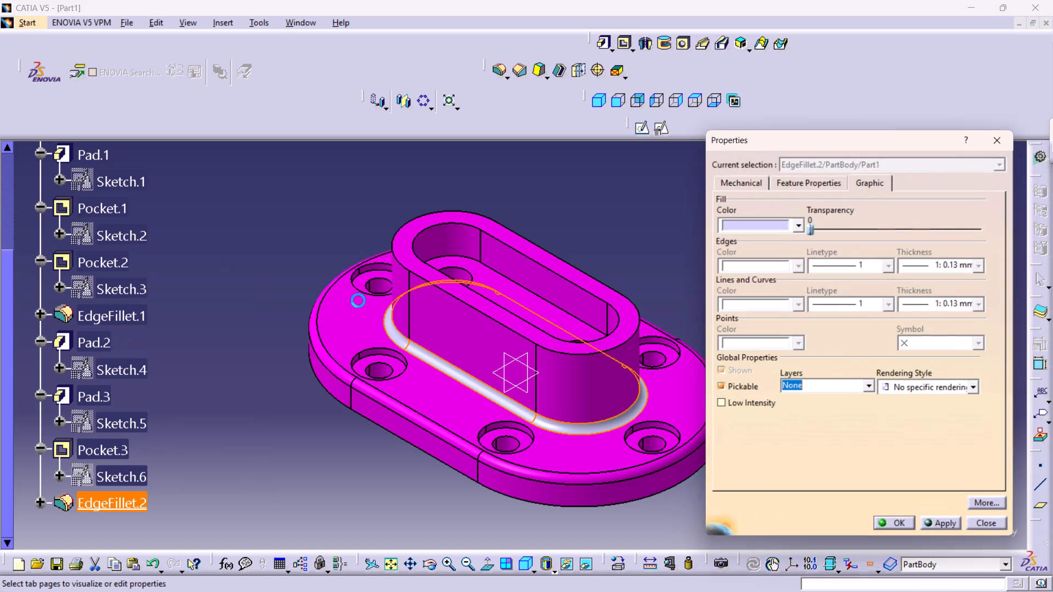
{"action": "left_click", "coordinate": [796, 225]}
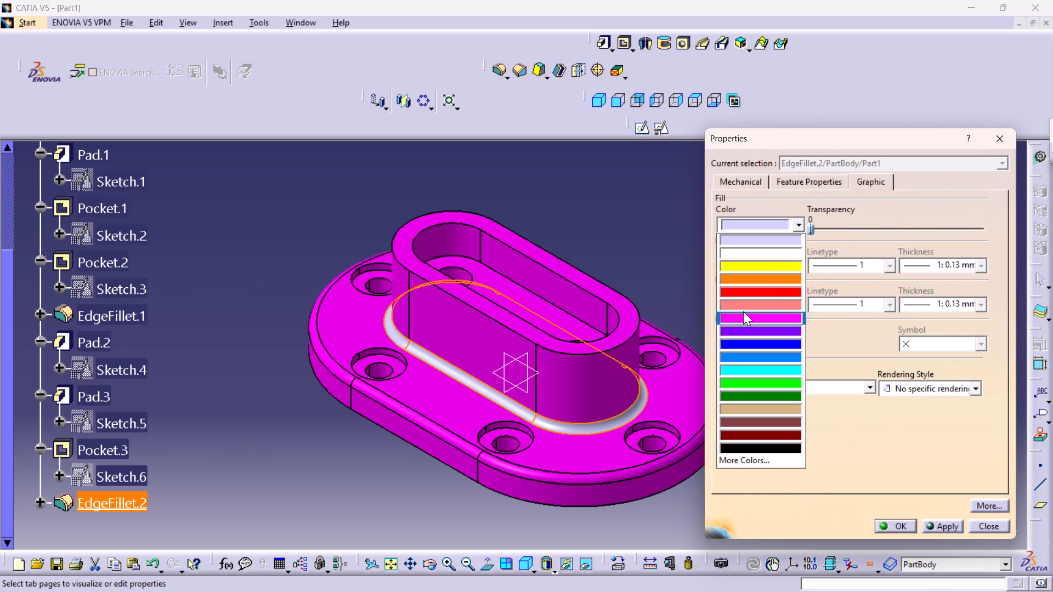
{"action": "left_click", "coordinate": [743, 315]}
{"action": "left_click", "coordinate": [905, 521]}
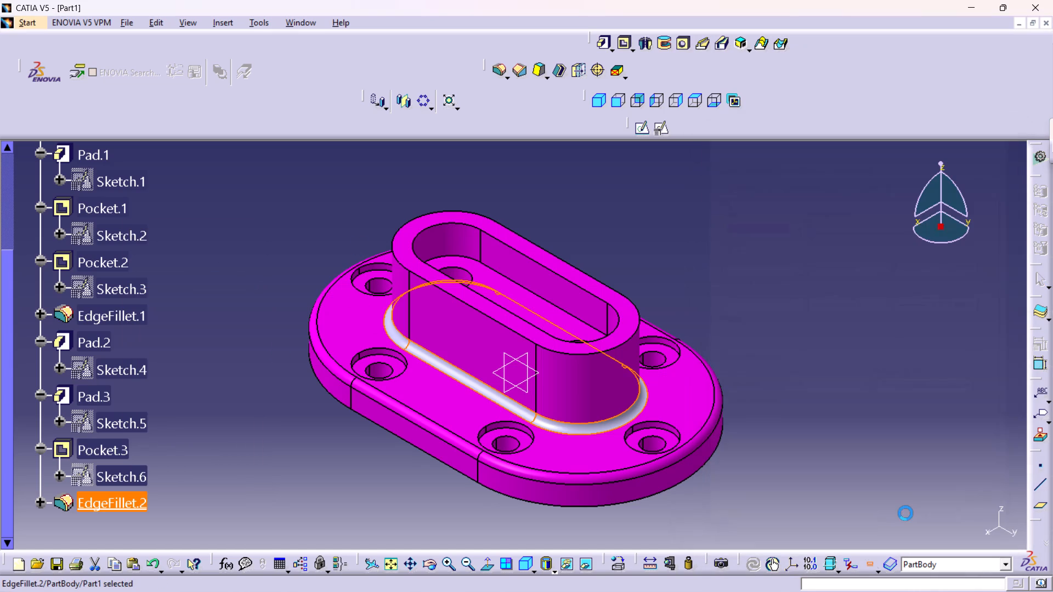
{"action": "left_click", "coordinate": [796, 374]}
Save the part as a CATPart file named v2 in the CATIA folder.
{"action": "middle_click_drag", "start_coordinate": [505, 391], "coordinate": [529, 415]}
{"action": "right_click_drag", "start_coordinate": [505, 391], "coordinate": [529, 415]}
{"action": "middle_click", "coordinate": [604, 420]}
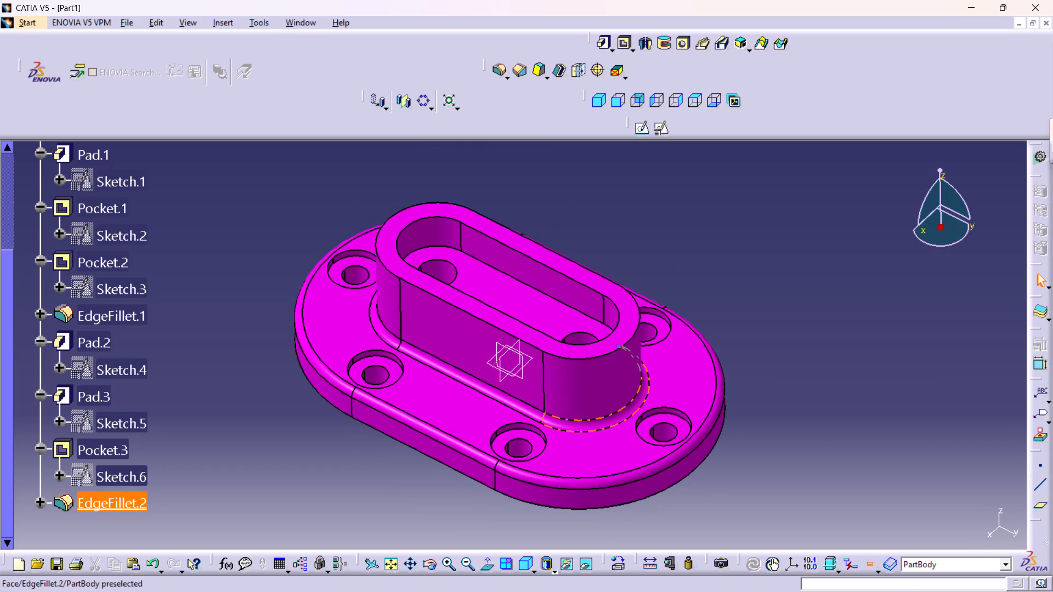
{"action": "right_click", "coordinate": [604, 420]}
{"action": "right_click", "coordinate": [576, 331]}
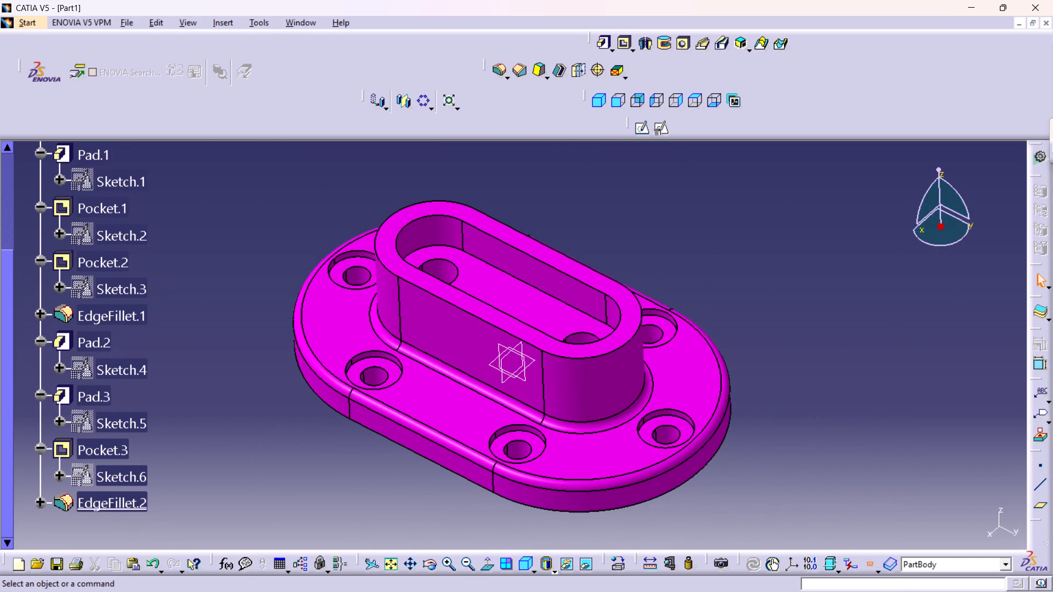
{"action": "key", "text": "ctrl+s"}
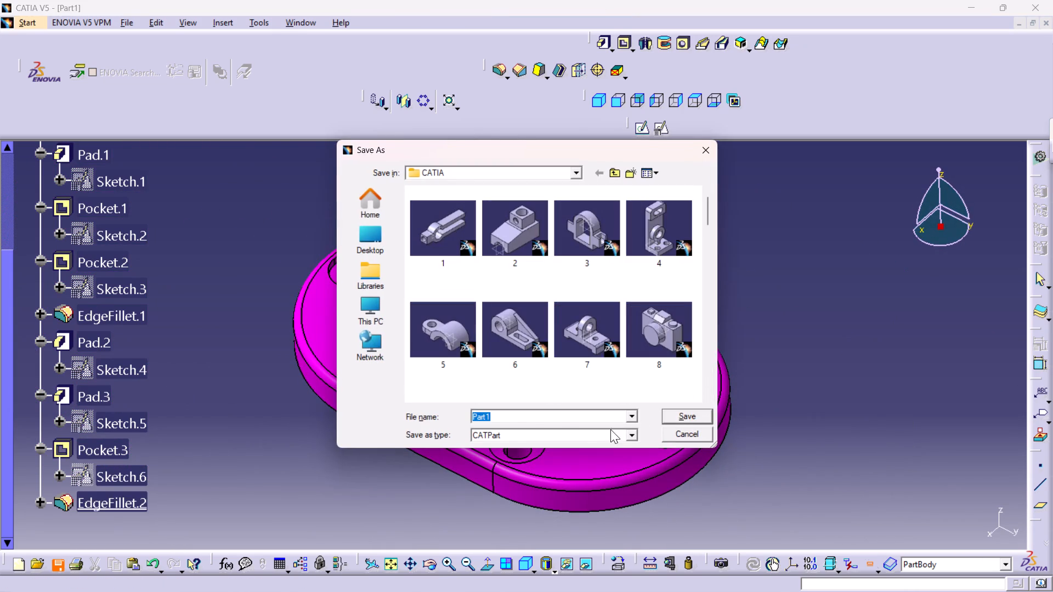
{"action": "type", "text": "v2"}
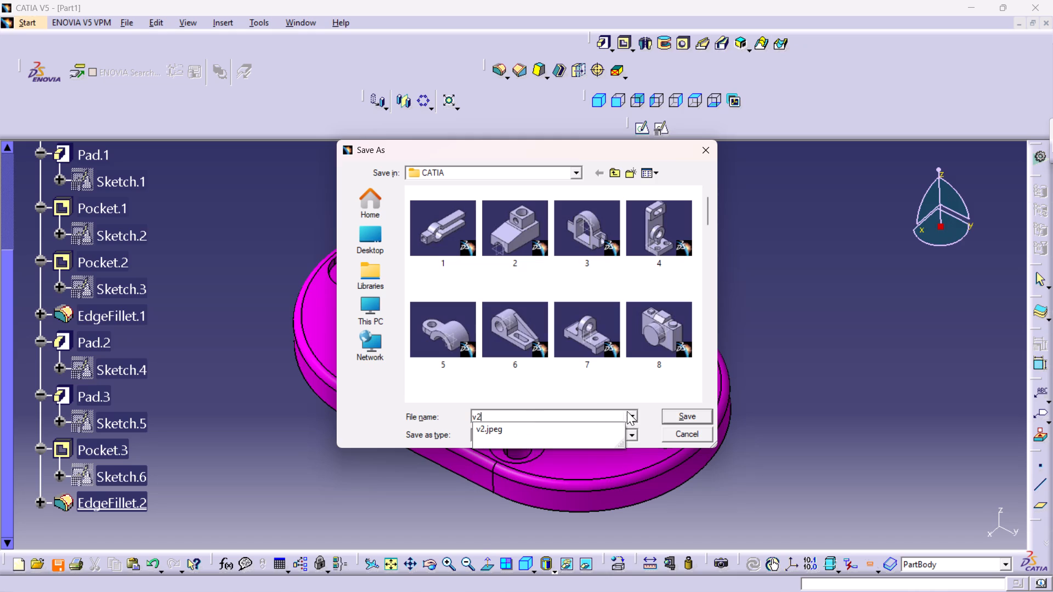
{"action": "left_click", "coordinate": [686, 417]}
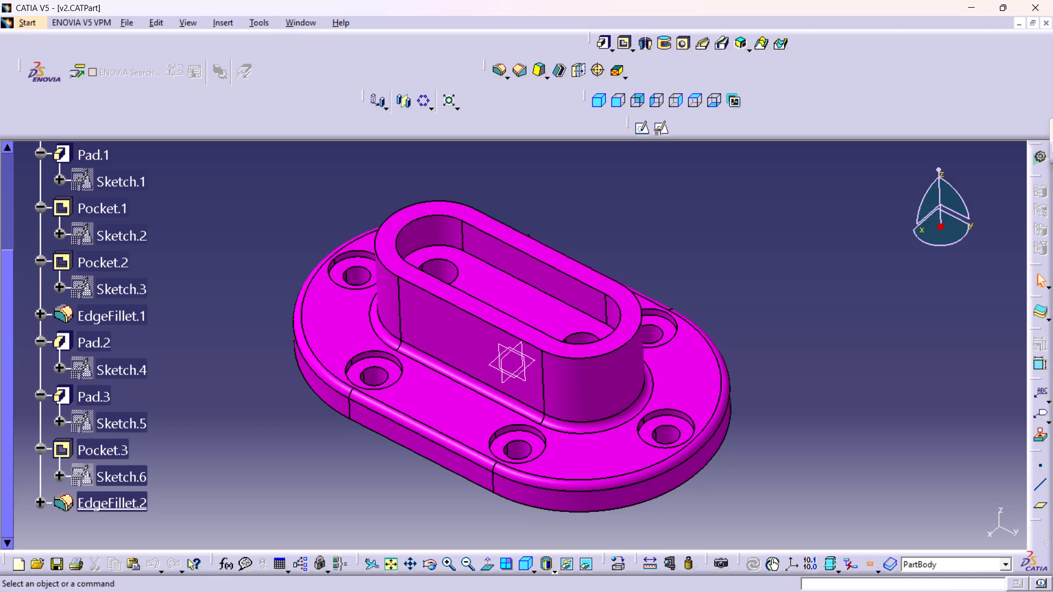
Examine the finished magenta plate up close and from a distance, ending with the whole part fitted in view.
{"action": "middle_click_drag", "start_coordinate": [540, 460], "coordinate": [530, 423]}
{"action": "right_click", "coordinate": [540, 460]}
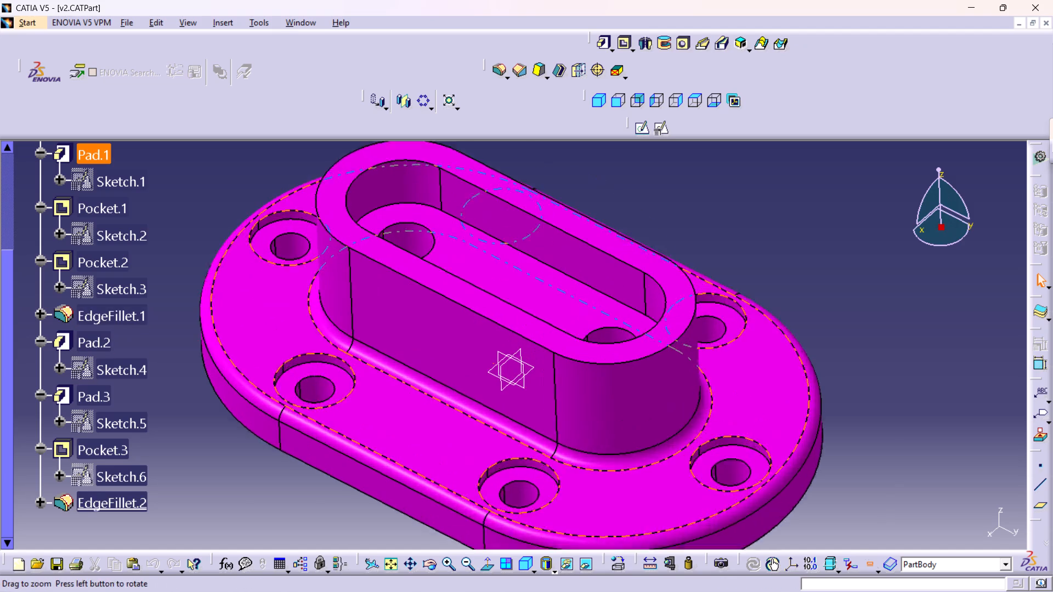
{"action": "middle_click_drag", "start_coordinate": [530, 423], "coordinate": [526, 405]}
{"action": "middle_click_drag", "start_coordinate": [544, 434], "coordinate": [562, 477]}
{"action": "right_click", "coordinate": [544, 434]}
{"action": "middle_click_drag", "start_coordinate": [578, 470], "coordinate": [551, 478]}
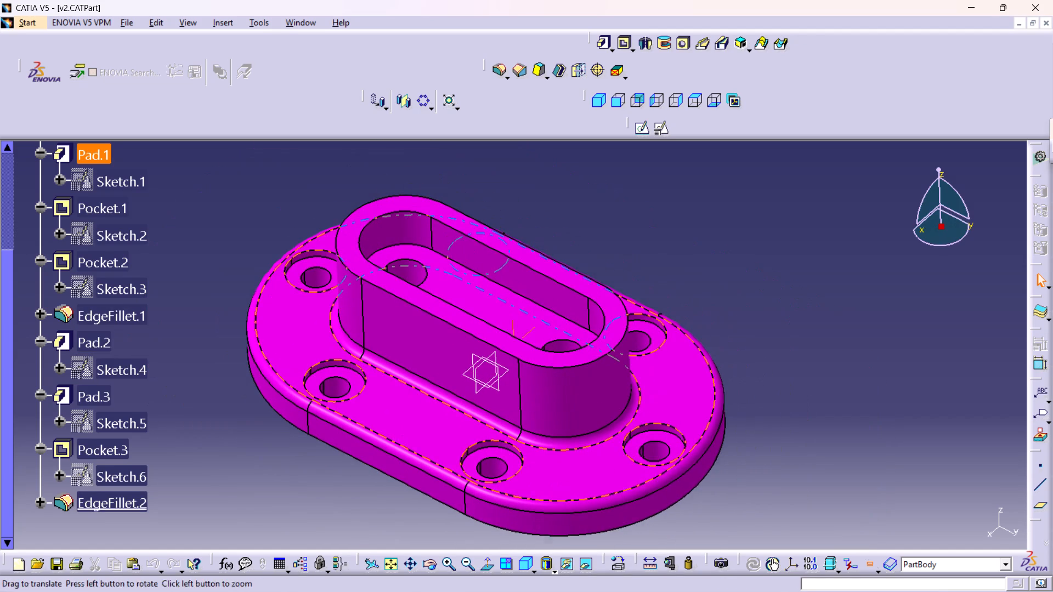
{"action": "middle_click_drag", "start_coordinate": [551, 478], "coordinate": [548, 480]}
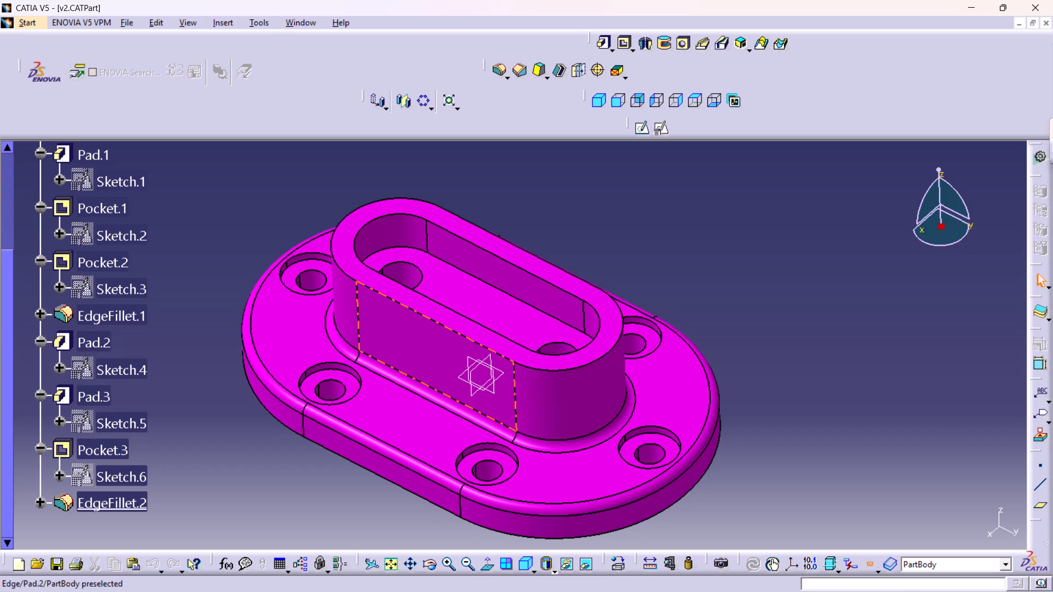
{"action": "middle_click_drag", "start_coordinate": [472, 405], "coordinate": [469, 404]}
{"action": "right_click", "coordinate": [472, 405]}
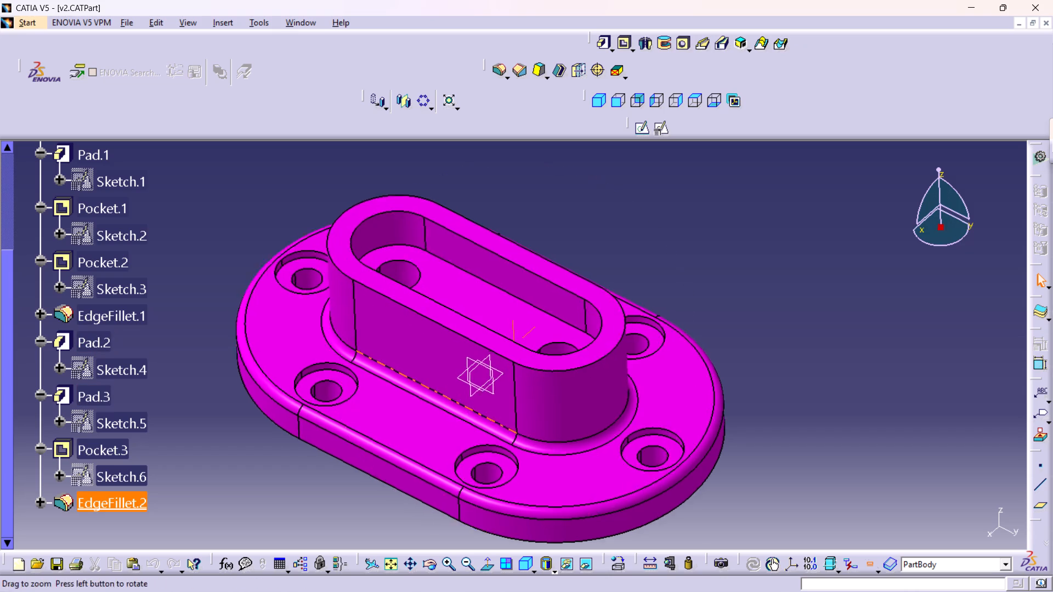
{"action": "middle_click_drag", "start_coordinate": [469, 404], "coordinate": [1052, 591]}
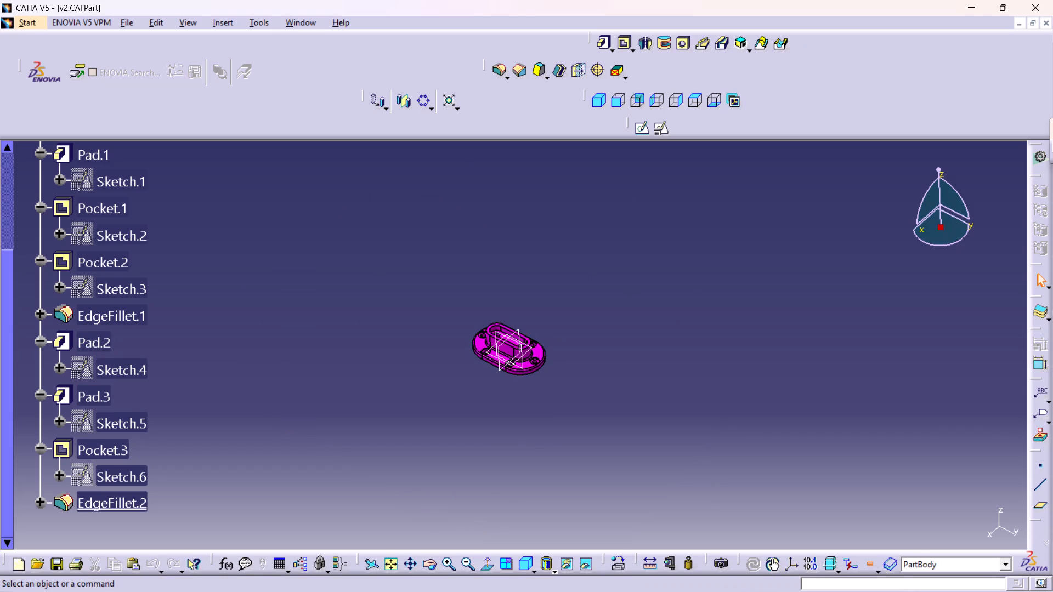
{"action": "middle_click", "coordinate": [524, 392]}
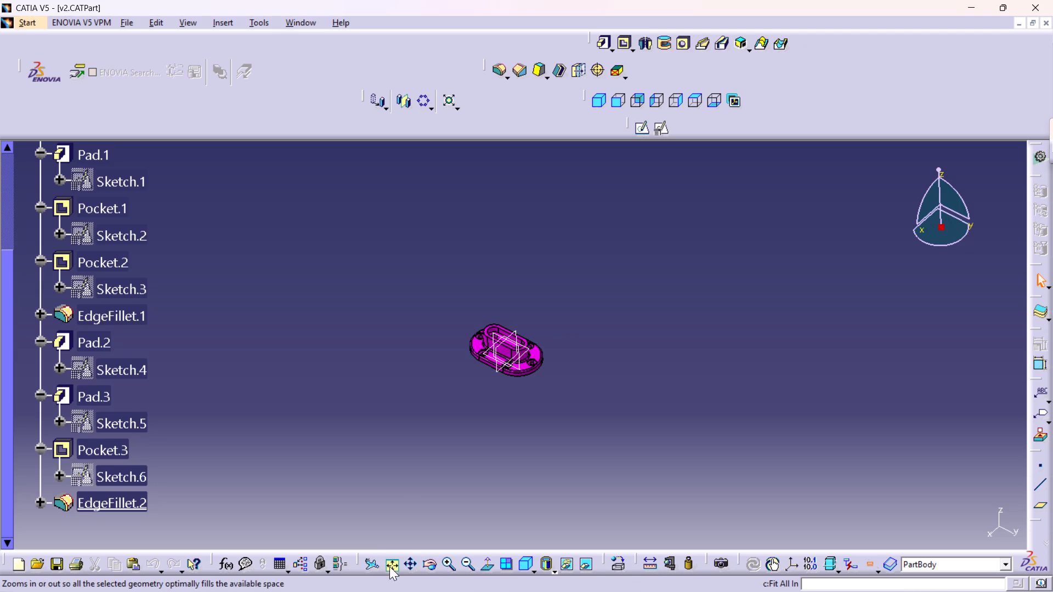
{"action": "left_click", "coordinate": [391, 564]}
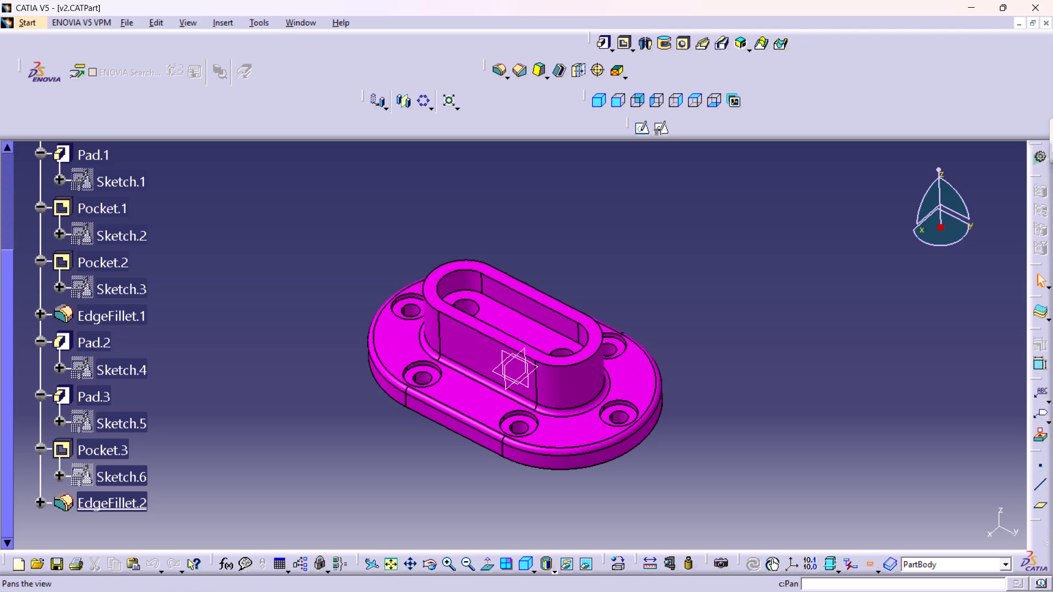
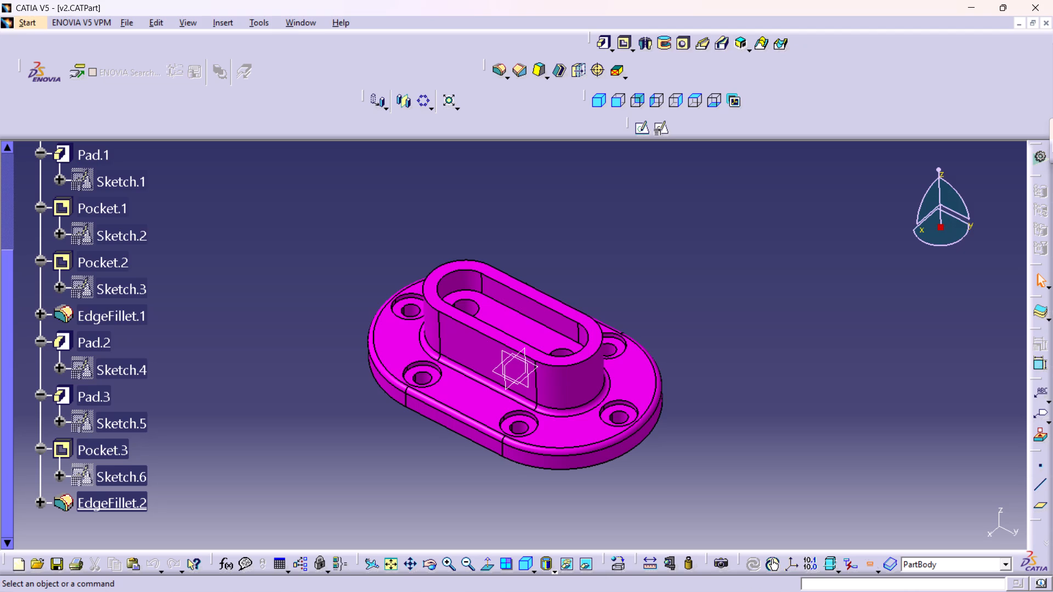
Save the finished magenta plate again in the existing v2 part file.
{"action": "middle_click_drag", "start_coordinate": [553, 465], "coordinate": [545, 405]}
{"action": "right_click", "coordinate": [553, 466]}
{"action": "middle_click_drag", "start_coordinate": [564, 425], "coordinate": [575, 463]}
{"action": "right_click", "coordinate": [564, 425]}
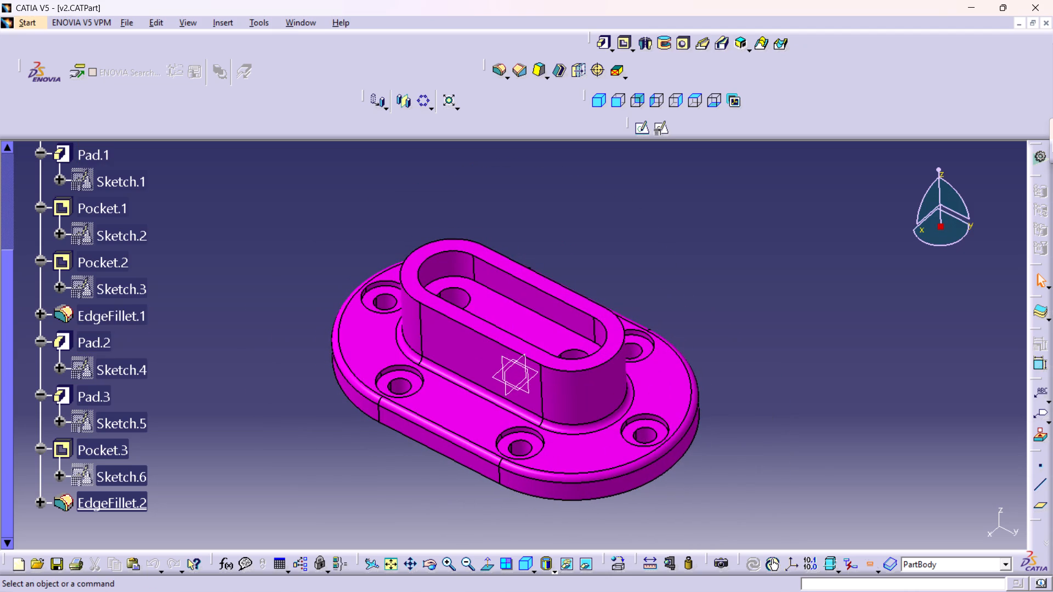
{"action": "key", "text": "ctrl+s"}
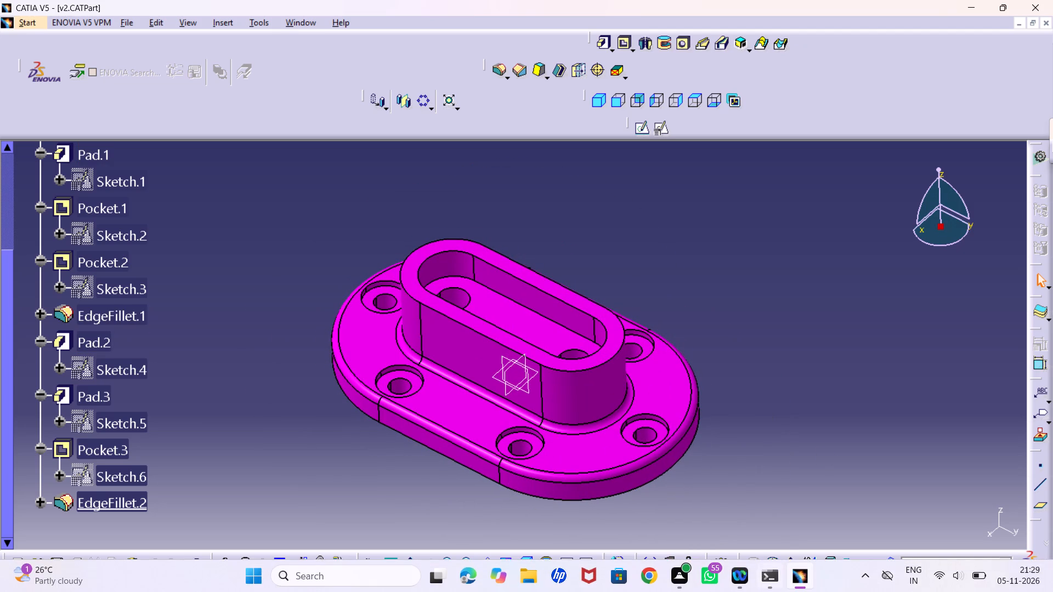